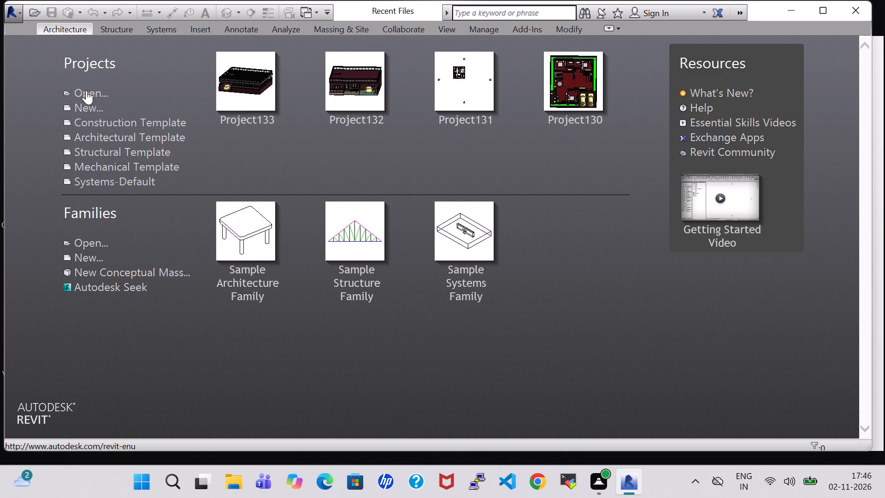
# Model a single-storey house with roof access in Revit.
# Create a new project from the Architectural Template.
pyautogui.click(87, 105)
pyautogui.click(402, 204)
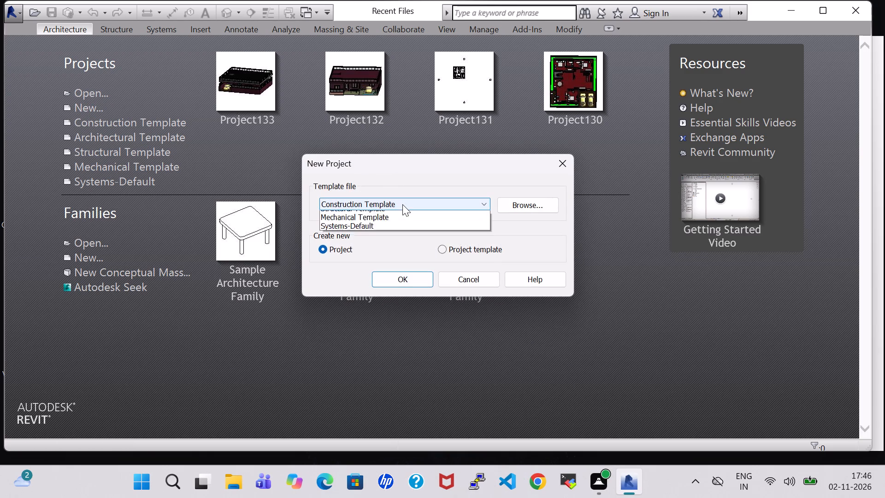
pyautogui.click(391, 232)
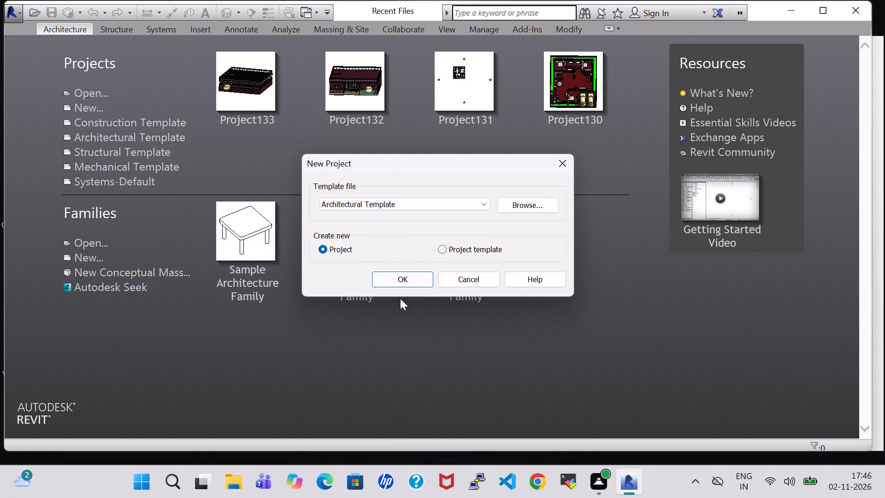
pyautogui.click(403, 280)
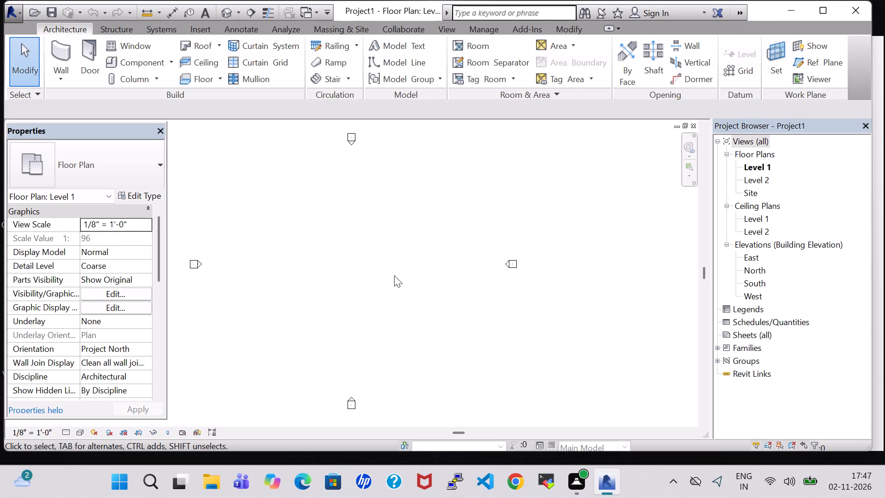
# Set the unconnected height for new Generic - 8" walls to 10' 0".
pyautogui.scroll(-1, 319, 213)
pyautogui.moveTo(422, 242); pyautogui.dragTo(455, 233, button='middle')
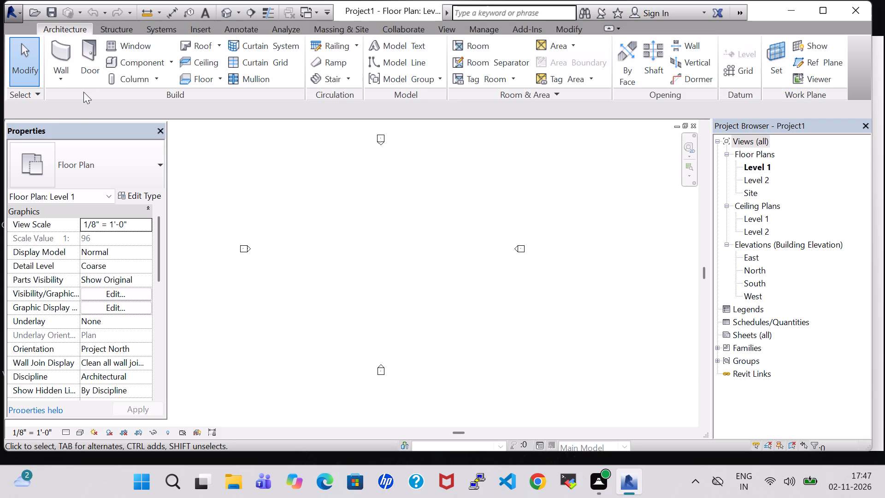
pyautogui.click(69, 45)
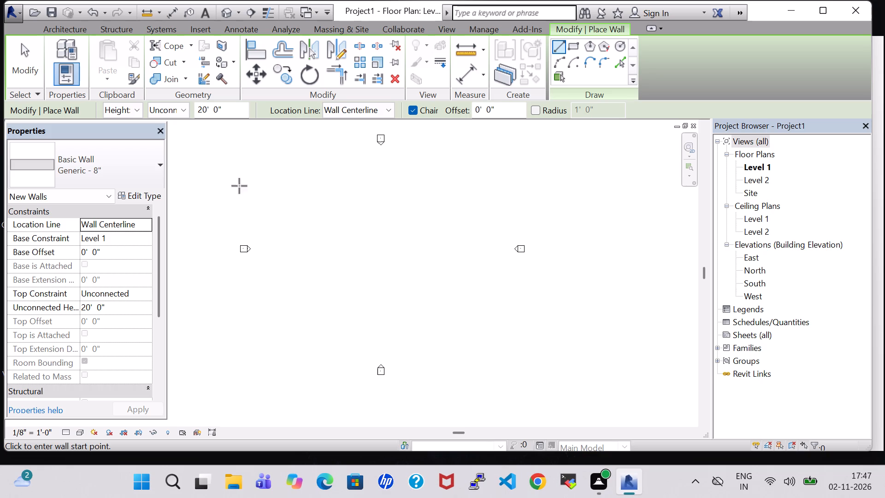
pyautogui.click(201, 107)
pyautogui.press('BackSpace')
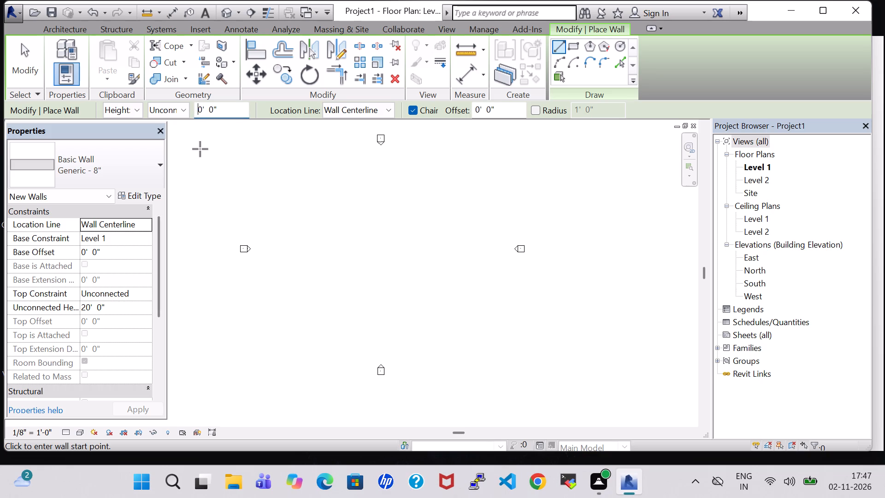
pyautogui.press('1')
pyautogui.press('Return')
pyautogui.moveTo(342, 209); pyautogui.dragTo(351, 212, button='middle')
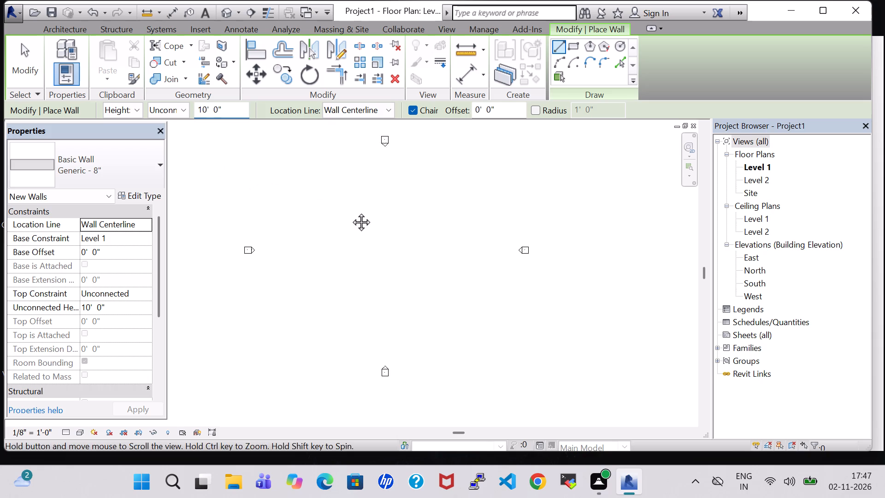
pyautogui.moveTo(351, 212); pyautogui.dragTo(365, 215, button='middle')
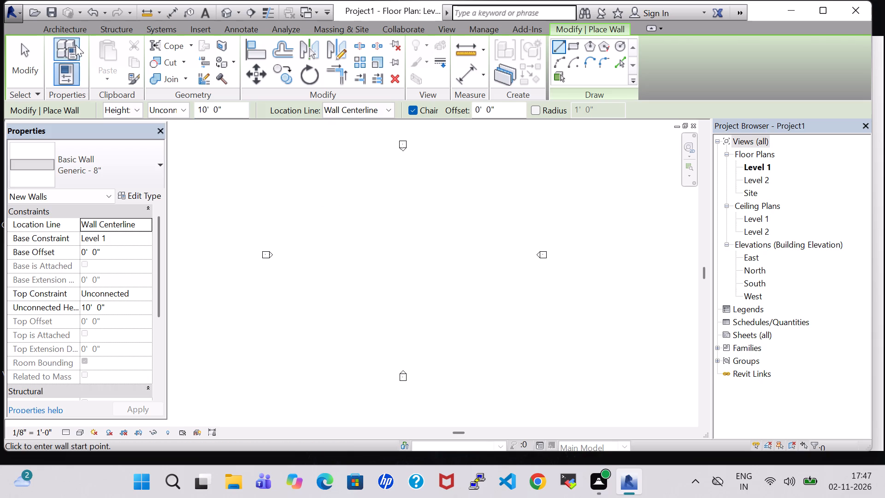
# Draw a closed rectangle of exterior walls on Level 1, about 30' wide and 33' deep.
pyautogui.click(74, 31)
pyautogui.click(63, 44)
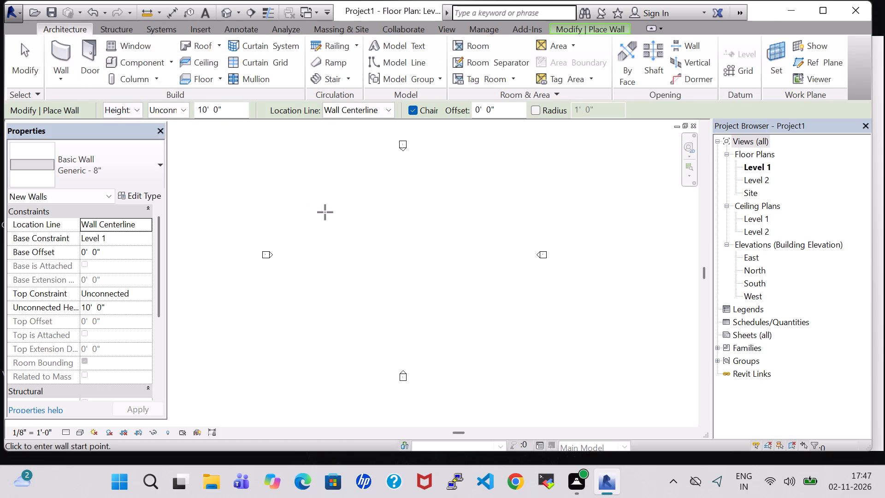
pyautogui.doubleClick(349, 196)
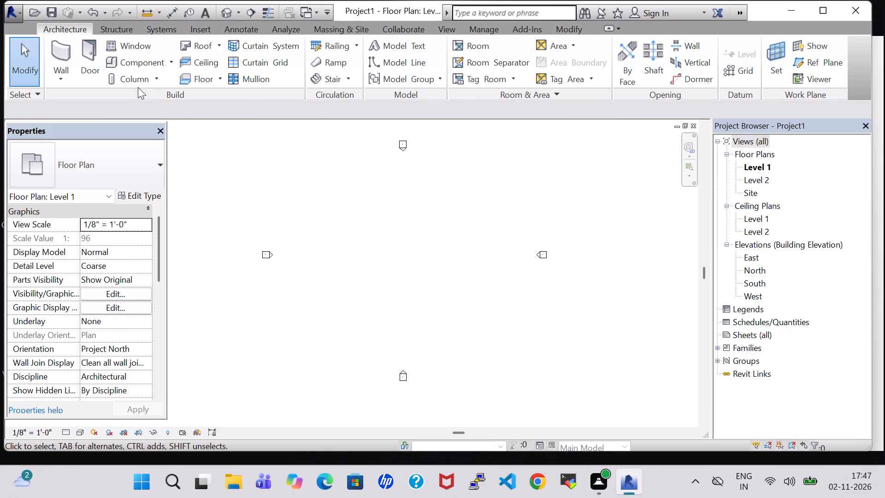
pyautogui.click(53, 42)
pyautogui.click(346, 204)
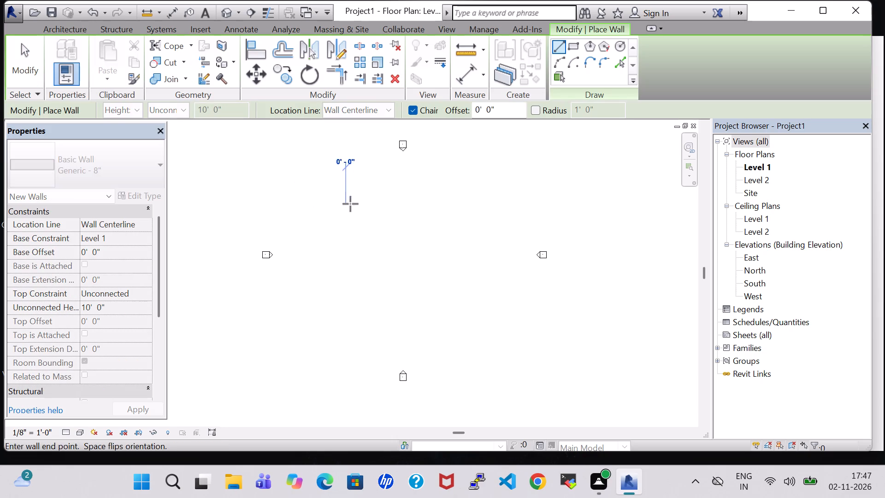
pyautogui.scroll(4, 398, 209)
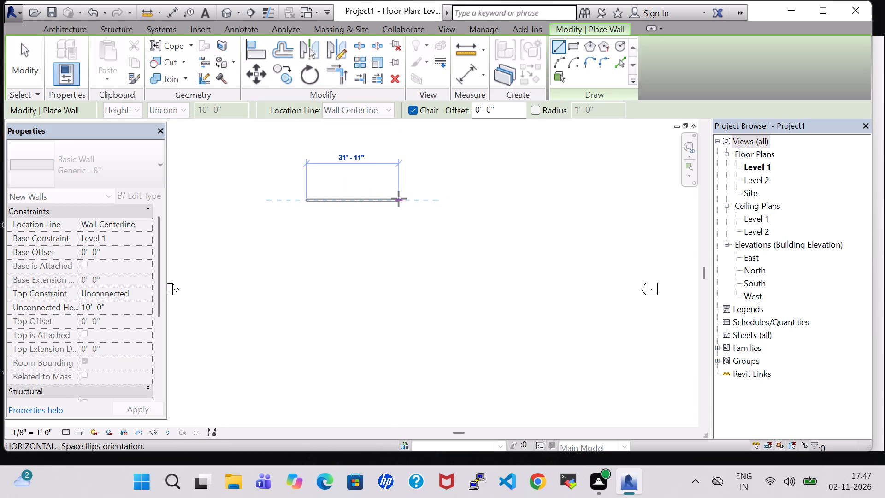
pyautogui.click(393, 204)
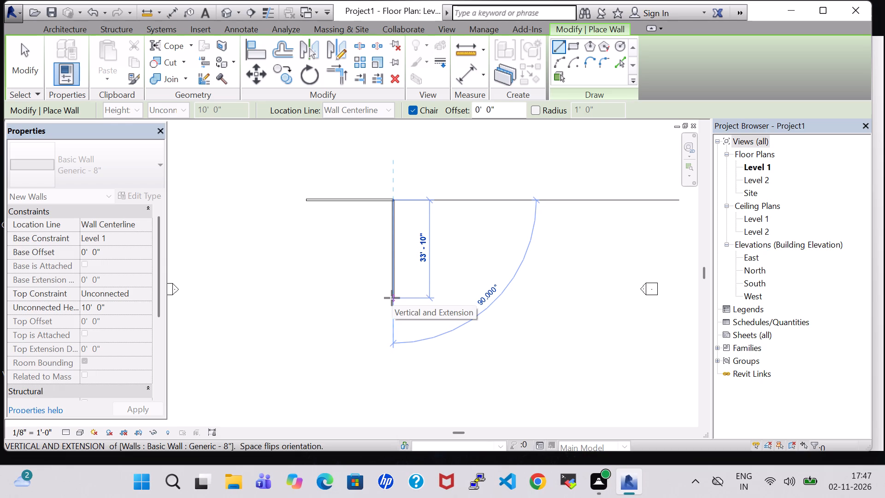
pyautogui.scroll(5, 392, 298)
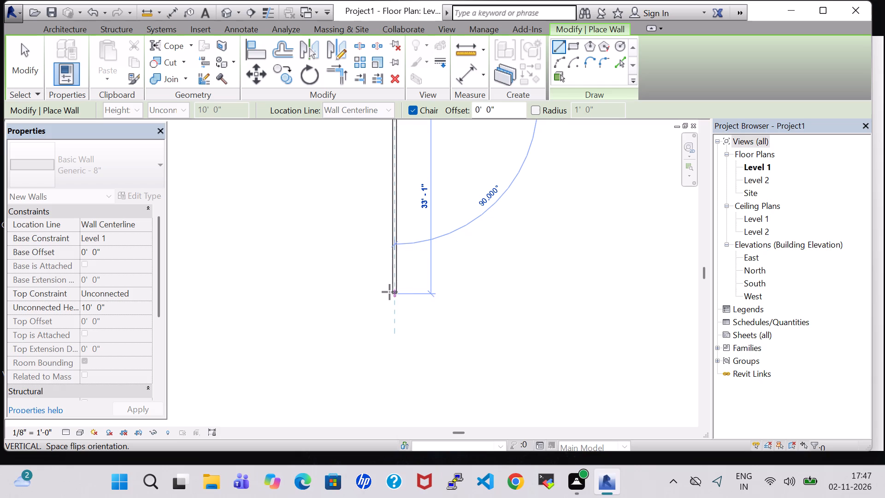
pyautogui.write('33')
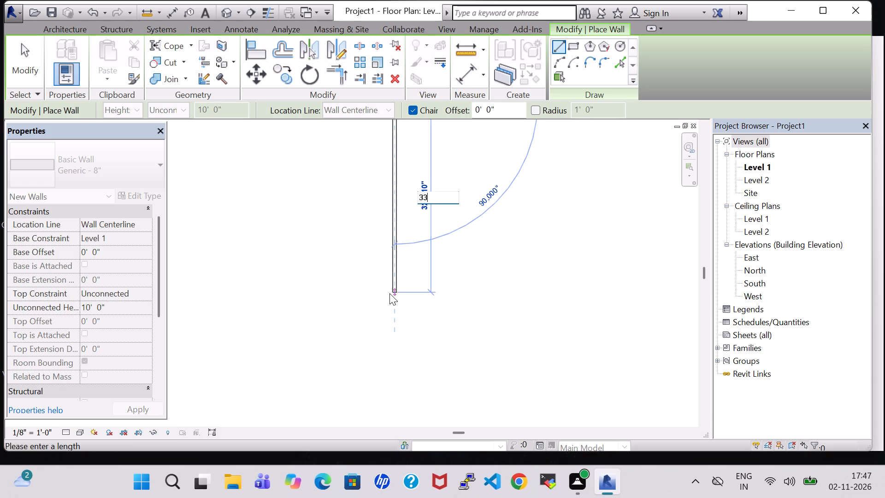
pyautogui.press('Return')
pyautogui.scroll(-3, 318, 298)
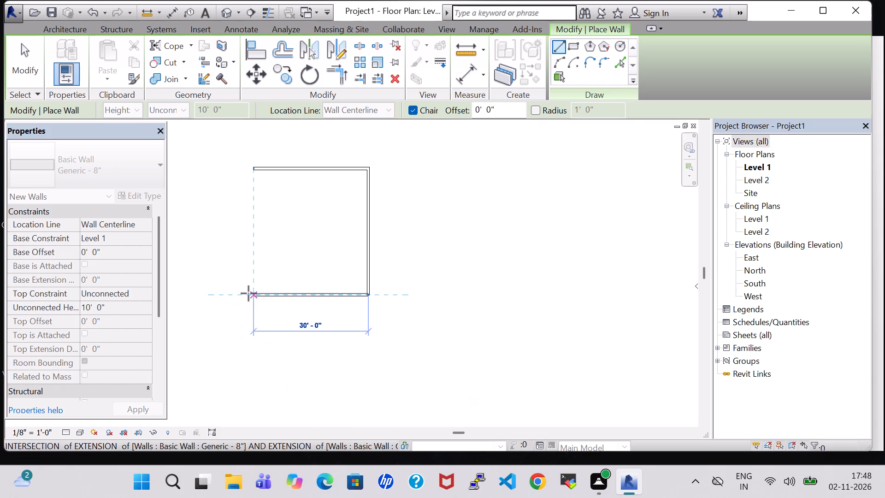
pyautogui.click(248, 293)
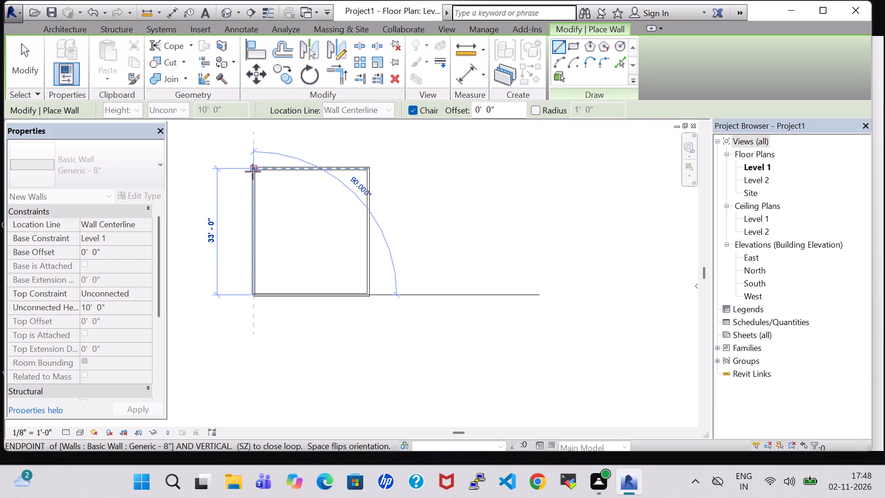
pyautogui.click(253, 172)
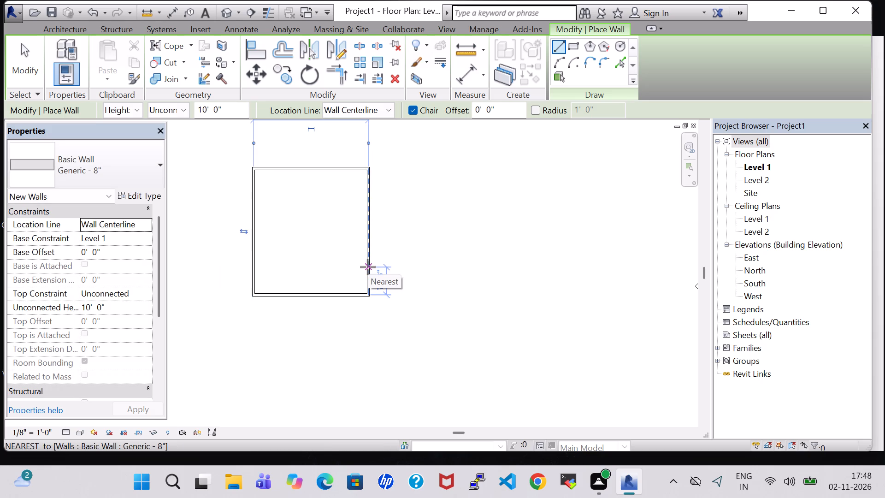
pyautogui.press('Escape')
pyautogui.press('Escape')
# Draw a full-depth vertical partition wall from the bottom exterior wall to the top one, about 11' from the left exterior wall.
pyautogui.moveTo(322, 247); pyautogui.dragTo(419, 290, button='middle')
pyautogui.scroll(-1, 419, 290)
pyautogui.scroll(4, 418, 285)
pyautogui.middleClick(420, 292)
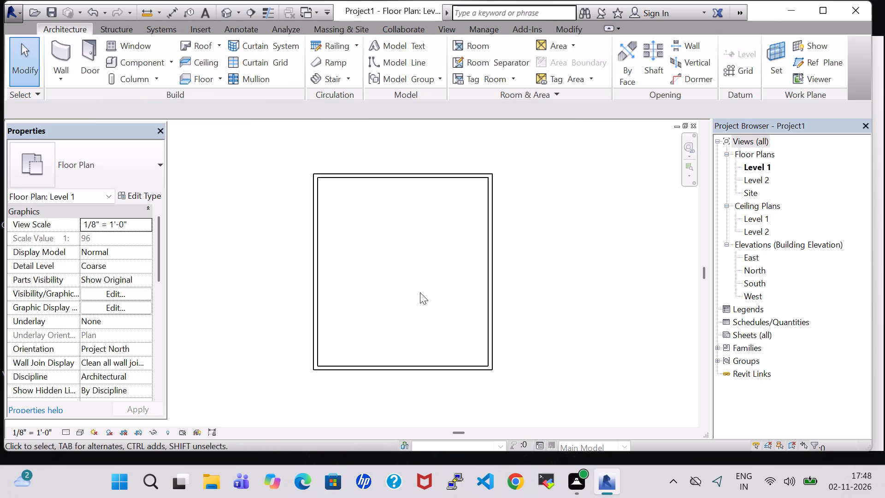
pyautogui.scroll(1, 420, 292)
pyautogui.moveTo(420, 292); pyautogui.dragTo(423, 279, button='middle')
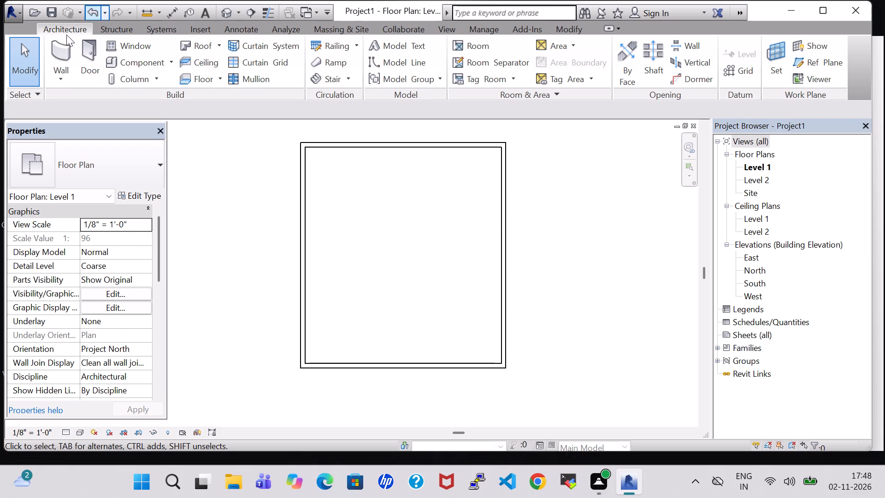
pyautogui.click(65, 50)
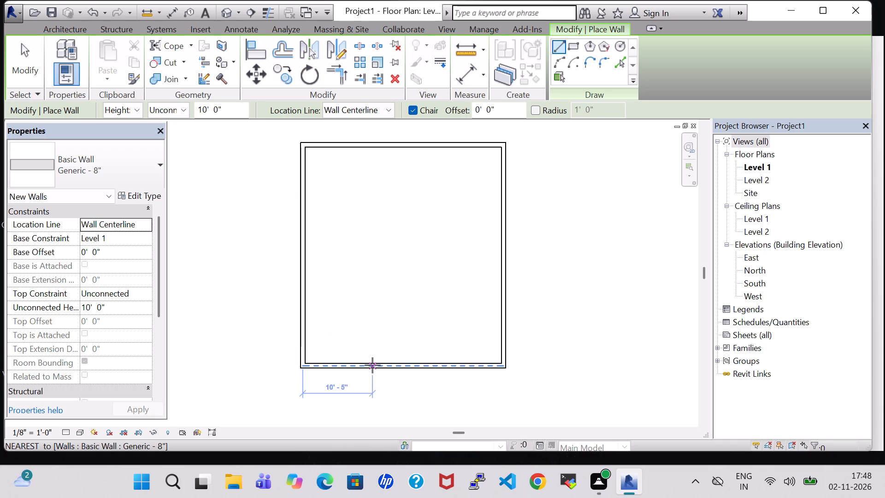
pyautogui.scroll(4, 378, 365)
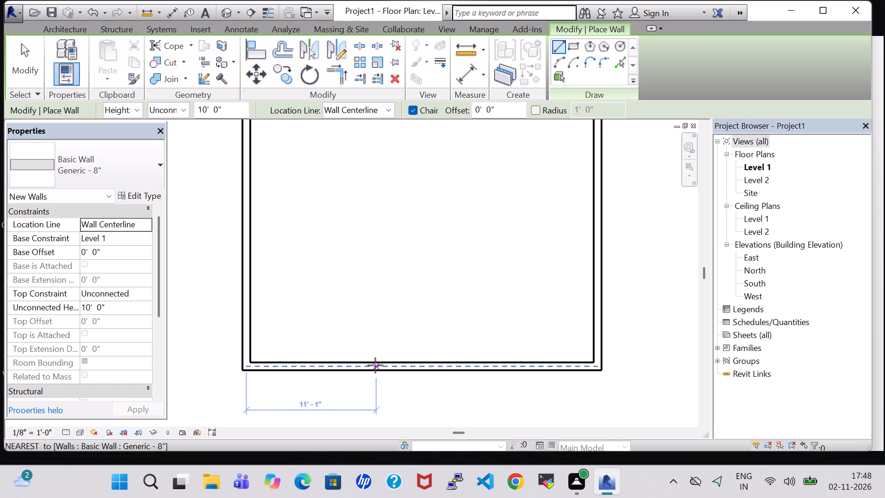
pyautogui.click(375, 365)
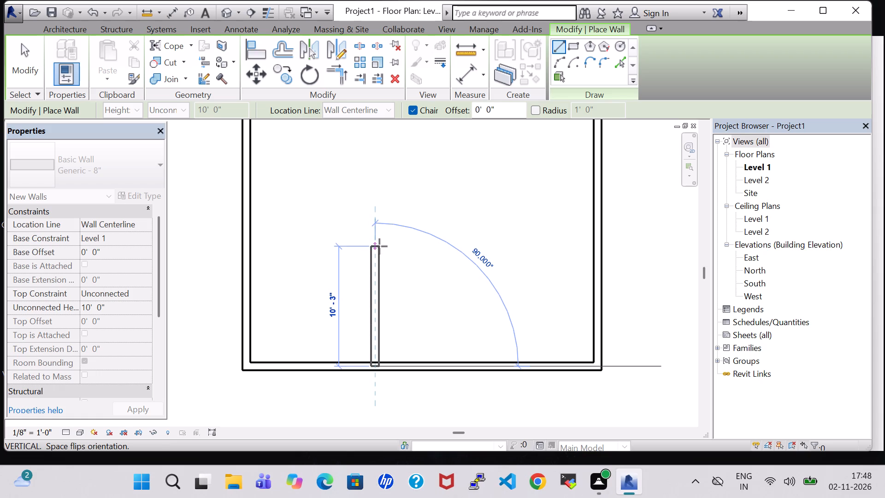
pyautogui.moveTo(383, 197); pyautogui.dragTo(380, 233, button='middle')
pyautogui.moveTo(378, 243); pyautogui.dragTo(378, 265, button='middle')
pyautogui.middleClick(378, 269)
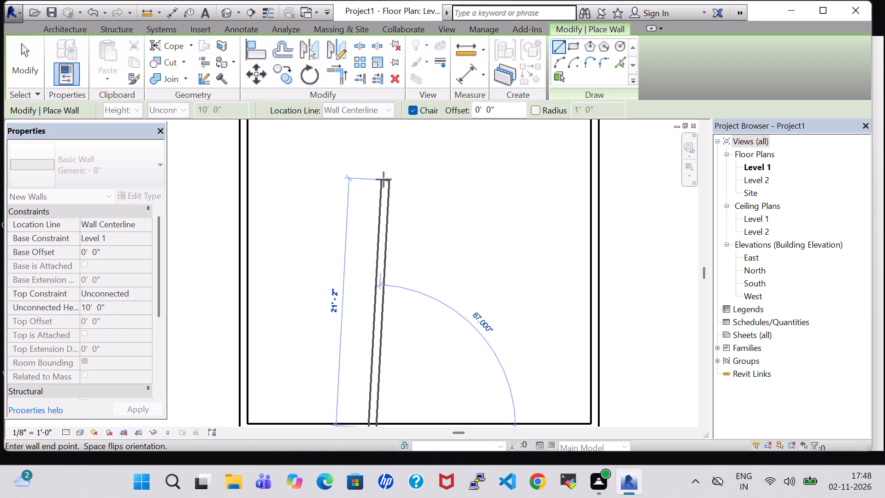
pyautogui.moveTo(374, 173); pyautogui.dragTo(374, 260, button='middle')
pyautogui.middleClick(374, 267)
pyautogui.click(375, 132)
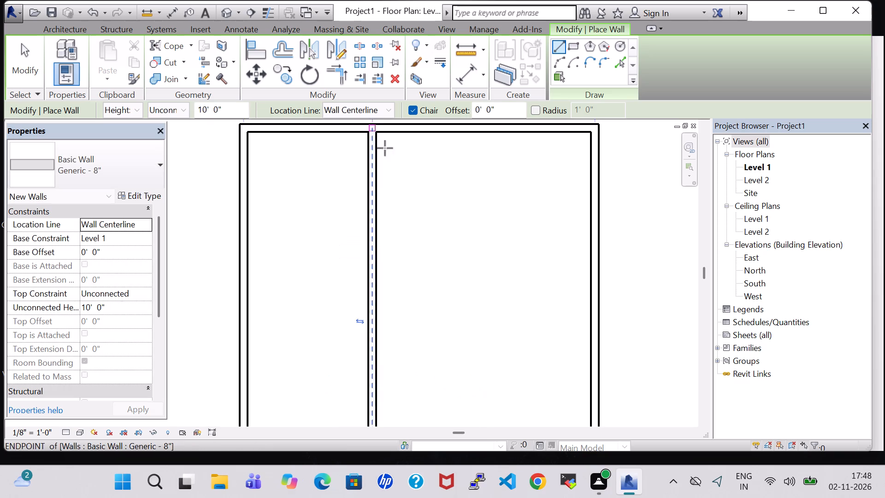
pyautogui.scroll(-4, 434, 218)
pyautogui.scroll(-1, 446, 285)
pyautogui.press('Escape')
pyautogui.press('Escape')
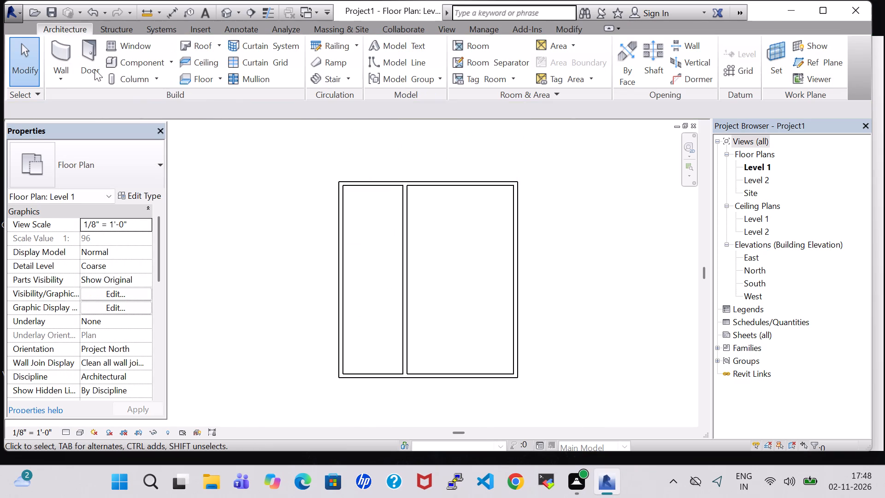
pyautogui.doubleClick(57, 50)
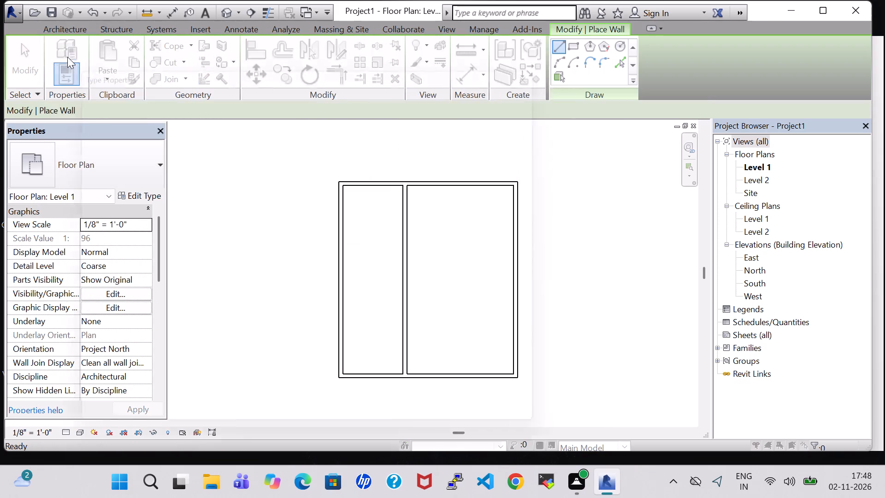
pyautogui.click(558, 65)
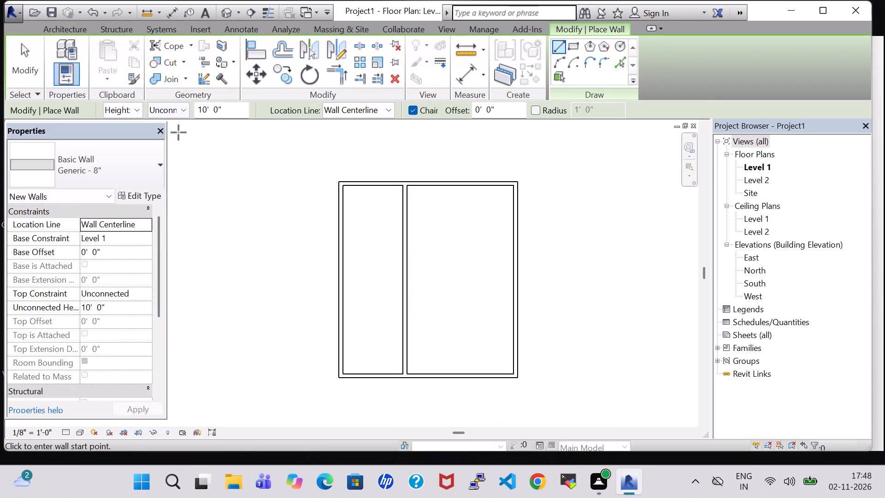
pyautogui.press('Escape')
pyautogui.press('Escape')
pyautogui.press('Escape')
# Draw two horizontal partitions between the vertical partition and left exterior wall, one about 11' 9" above the bottom wall, another about 4' 9" higher.
pyautogui.click(59, 52)
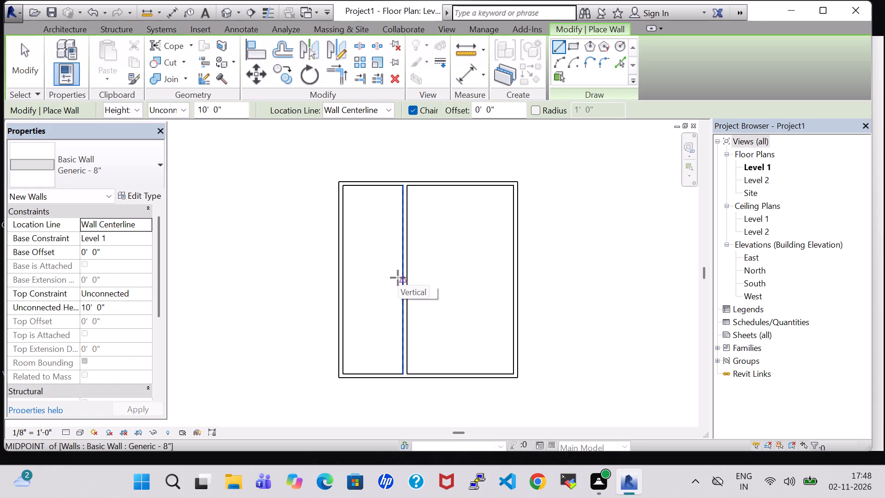
pyautogui.click(404, 308)
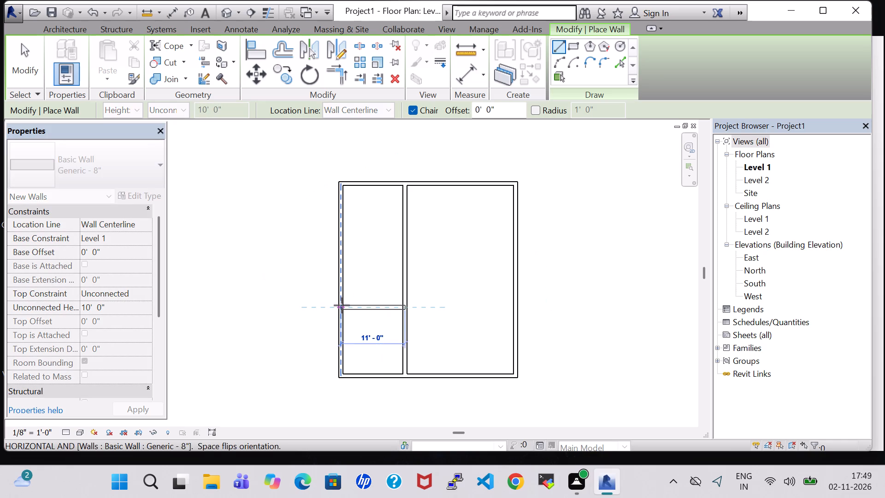
pyautogui.click(342, 305)
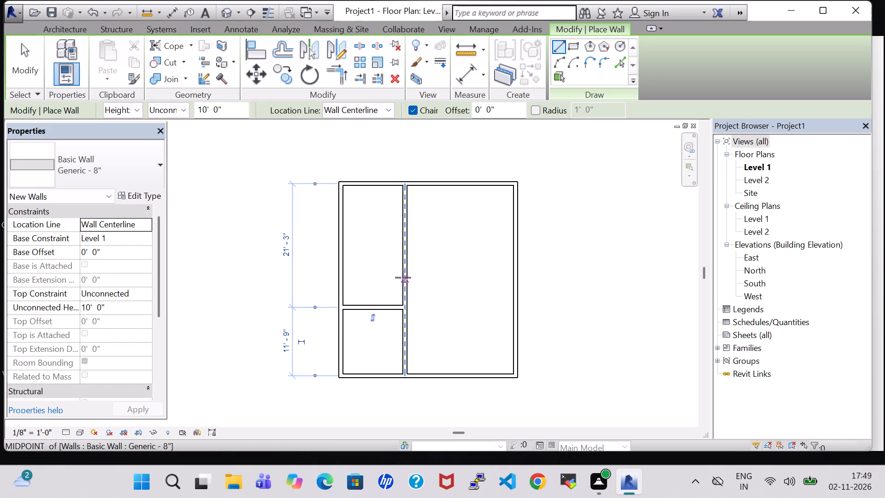
pyautogui.click(400, 275)
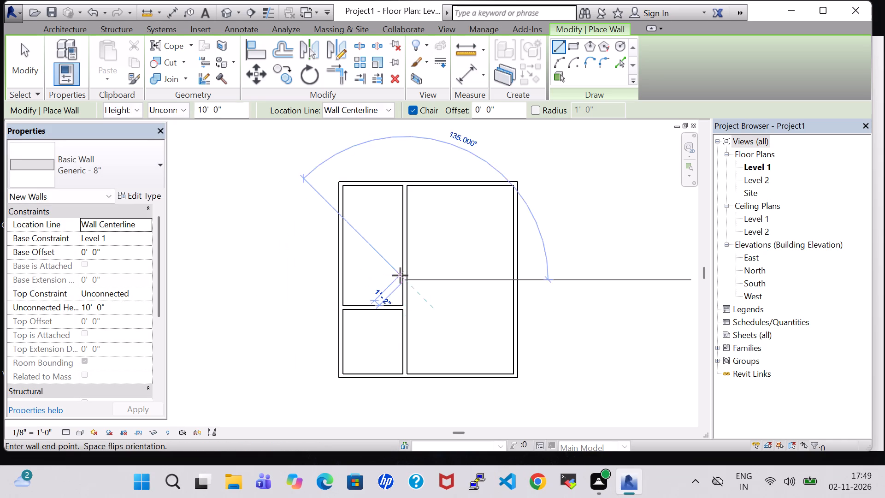
pyautogui.click(346, 276)
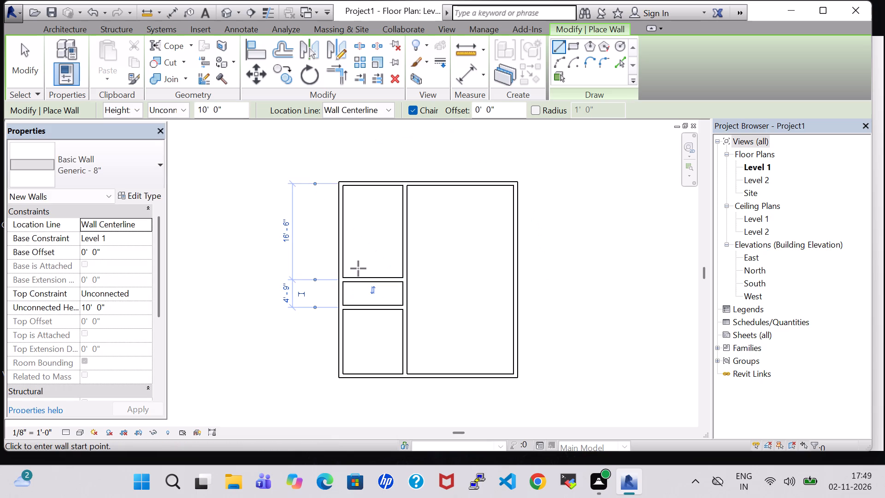
pyautogui.press('Escape')
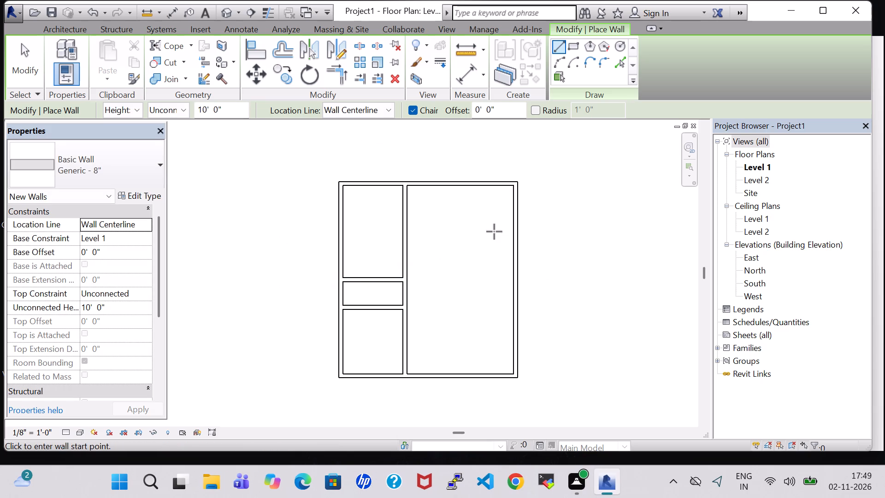
# Move the upper horizontal partition on the plan's left side 2' up, to about 6' 9" above the partition below.
pyautogui.press('Escape')
pyautogui.click(390, 275)
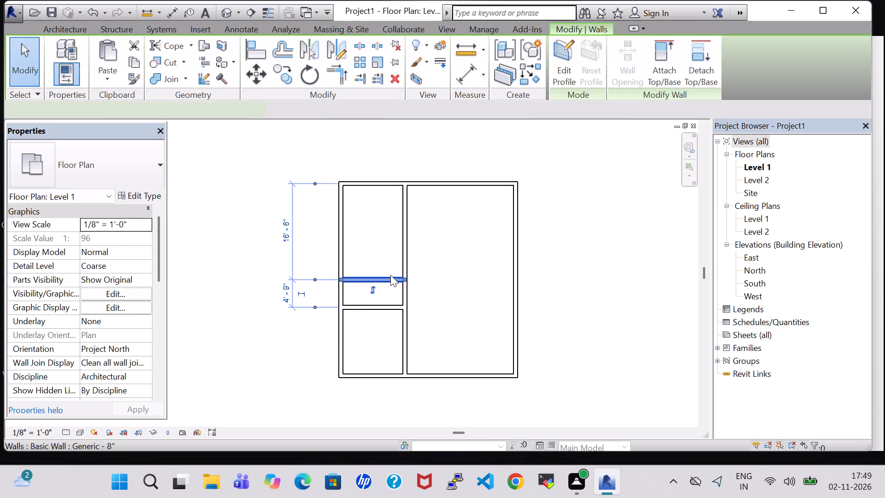
pyautogui.press('Up')
pyautogui.press('Up')
pyautogui.press('Up')
pyautogui.press('Up')
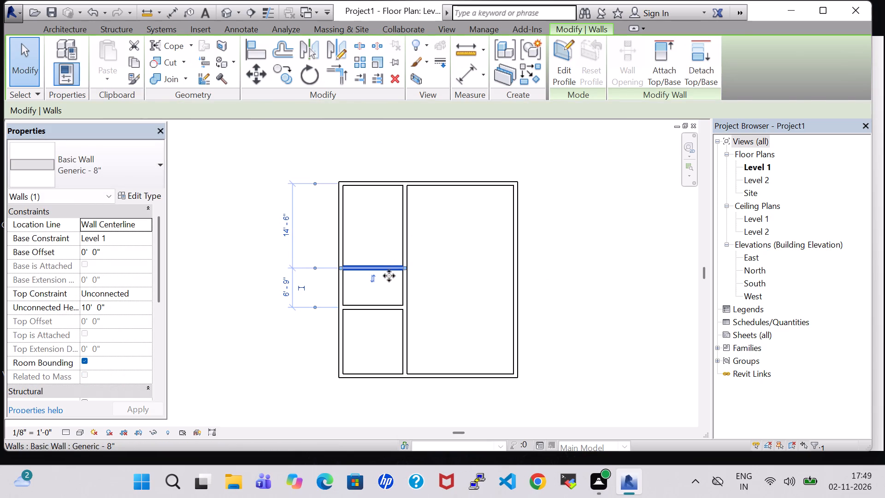
pyautogui.click(577, 279)
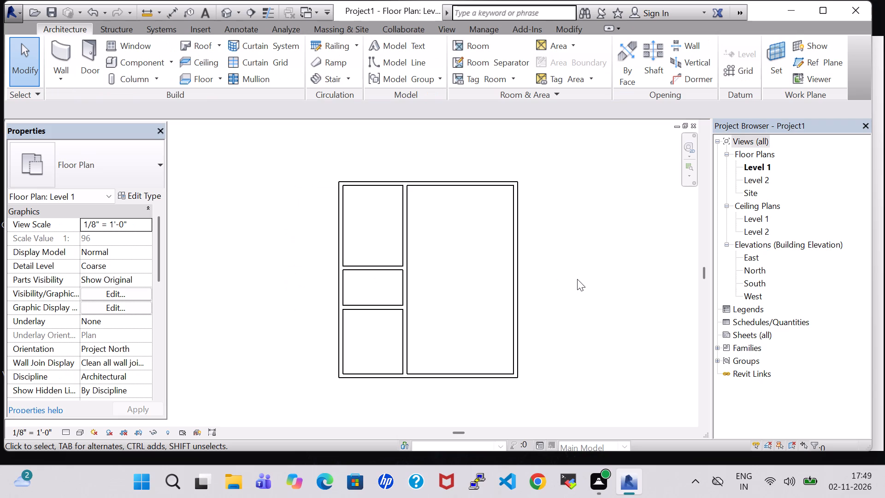
# Draw a horizontal partition from the vertical partition to the right exterior wall, about 7' 11" above the bottom exterior wall.
pyautogui.click(58, 44)
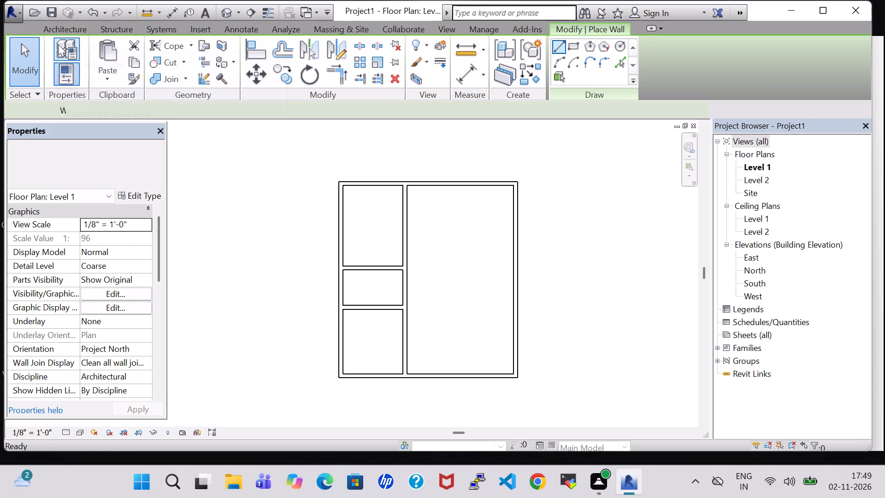
pyautogui.scroll(5, 419, 299)
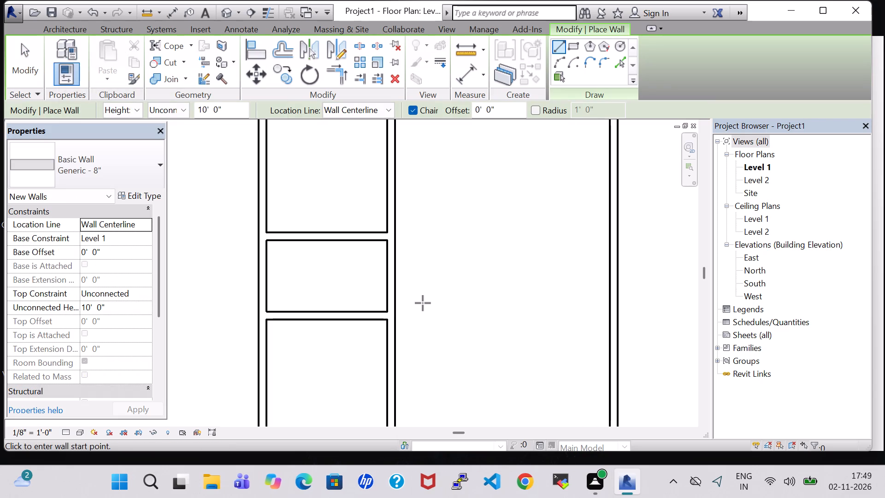
pyautogui.scroll(-2, 391, 372)
pyautogui.moveTo(391, 371); pyautogui.dragTo(392, 314, button='middle')
pyautogui.click(394, 306)
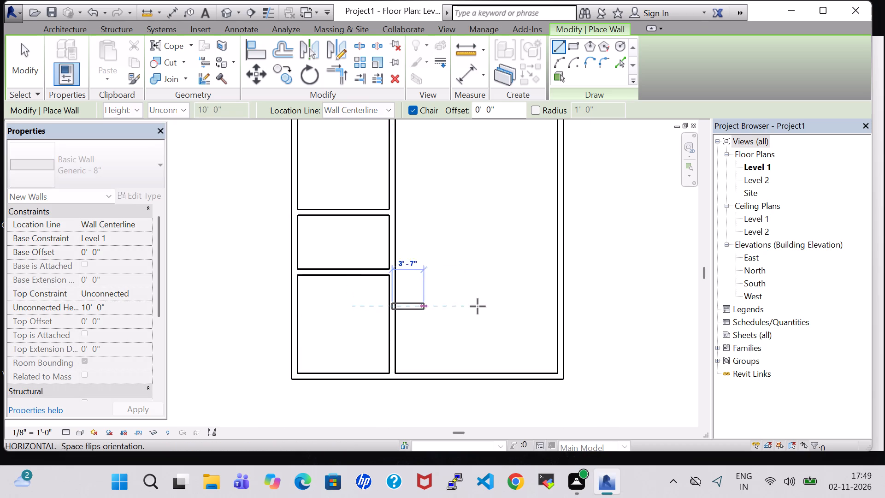
pyautogui.click(564, 308)
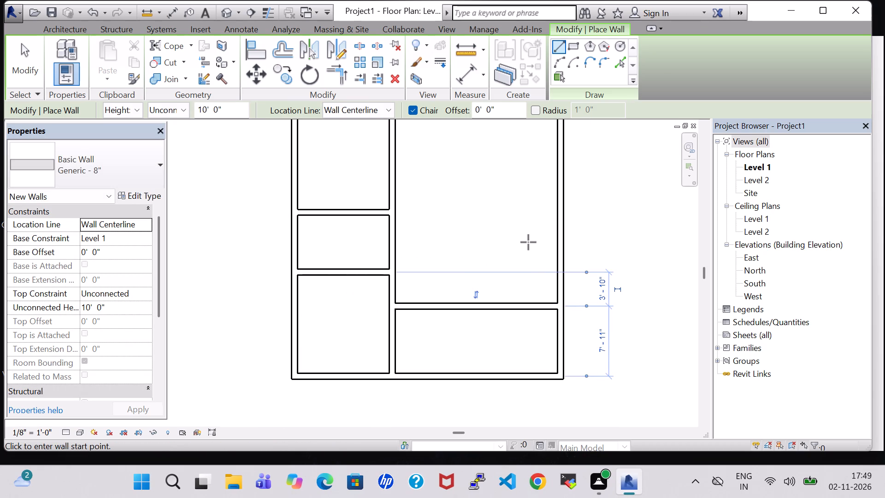
# Draw a vertical partition from the top exterior wall to the right-hand horizontal partition, starting 10' 3" from the right exterior wall.
pyautogui.scroll(-1, 527, 241)
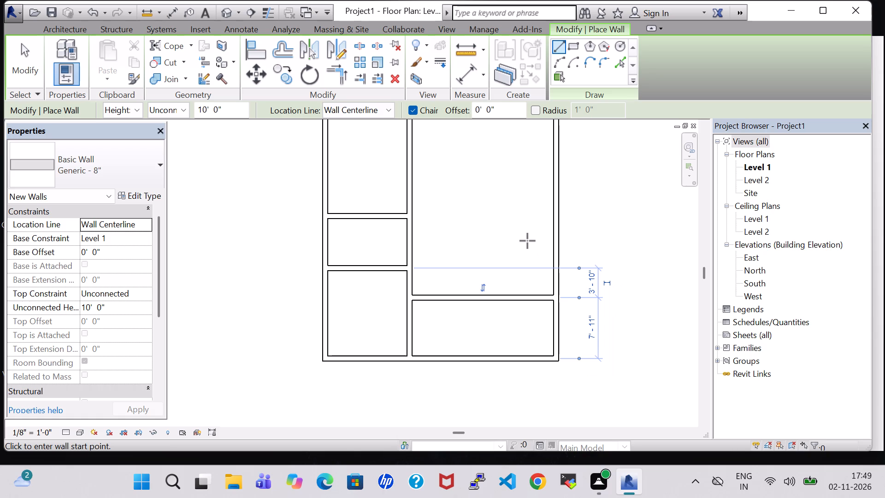
pyautogui.scroll(-1, 527, 241)
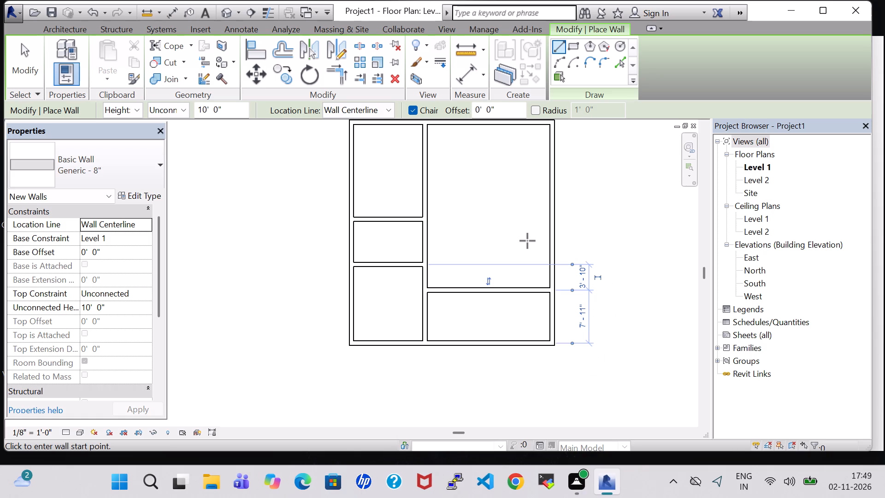
pyautogui.middleClick(524, 205)
pyautogui.middleClick(524, 205)
pyautogui.moveTo(513, 222); pyautogui.dragTo(503, 264, button='middle')
pyautogui.scroll(8, 323, 259)
pyautogui.press('Escape')
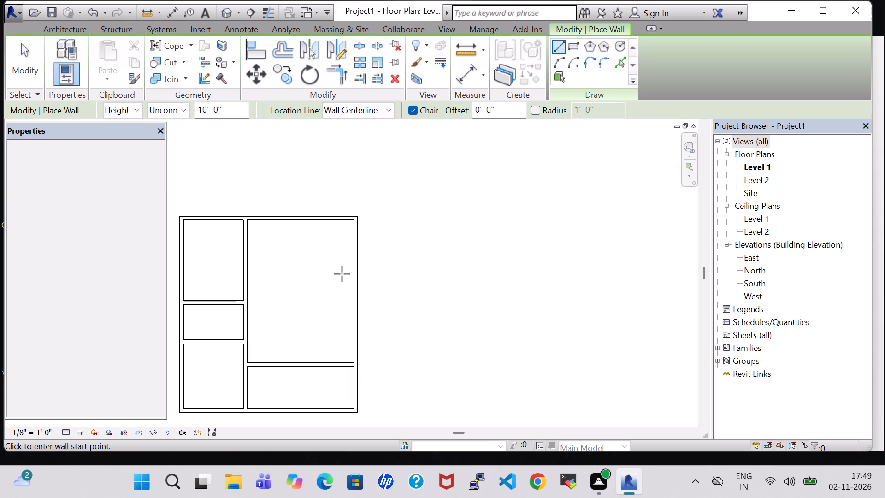
pyautogui.moveTo(425, 274); pyautogui.dragTo(566, 242, button='middle')
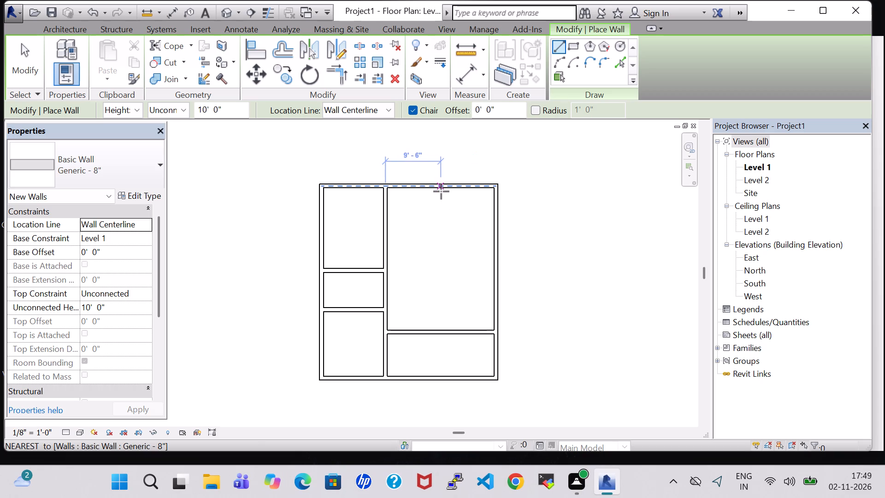
pyautogui.write('10')
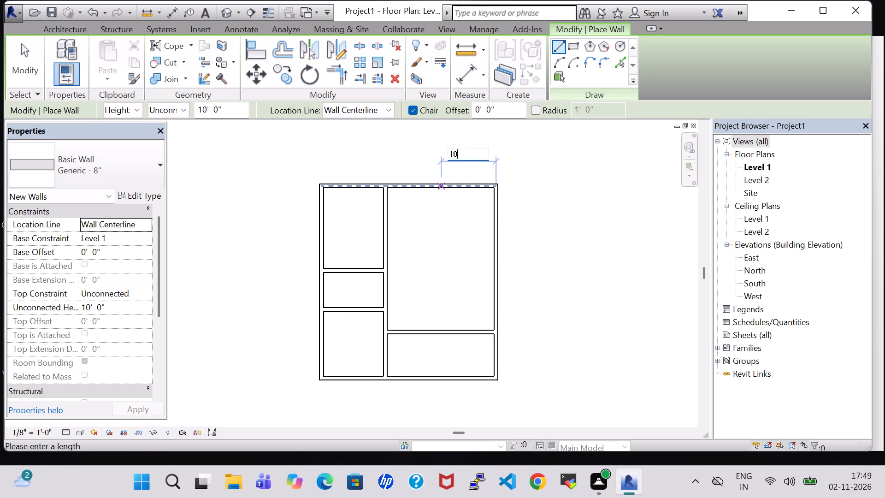
pyautogui.press("'")
pyautogui.press('3')
pyautogui.press('Return')
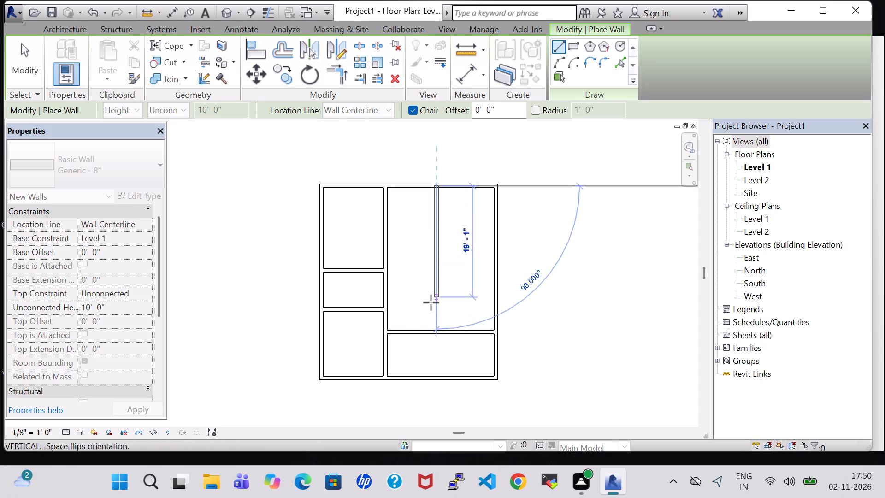
pyautogui.click(431, 332)
pyautogui.press('Escape')
pyautogui.press('Escape')
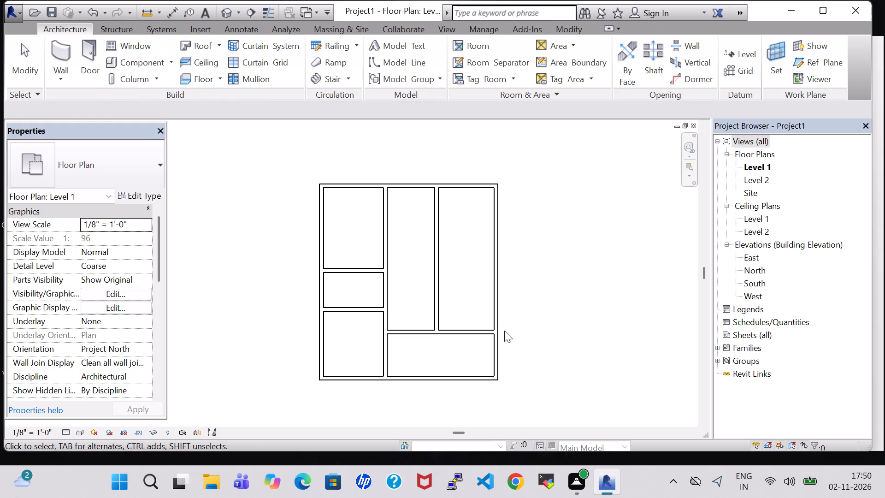
# Draw two horizontal partitions between the second vertical partition and right exterior wall, one about 11' 1" above the existing horizontal partition, another about 5' higher.
pyautogui.click(60, 43)
pyautogui.scroll(5, 411, 267)
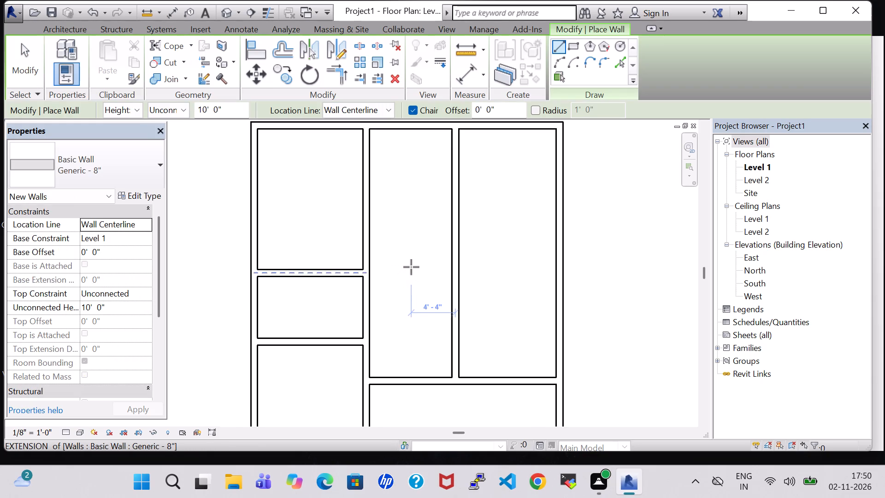
pyautogui.click(461, 268)
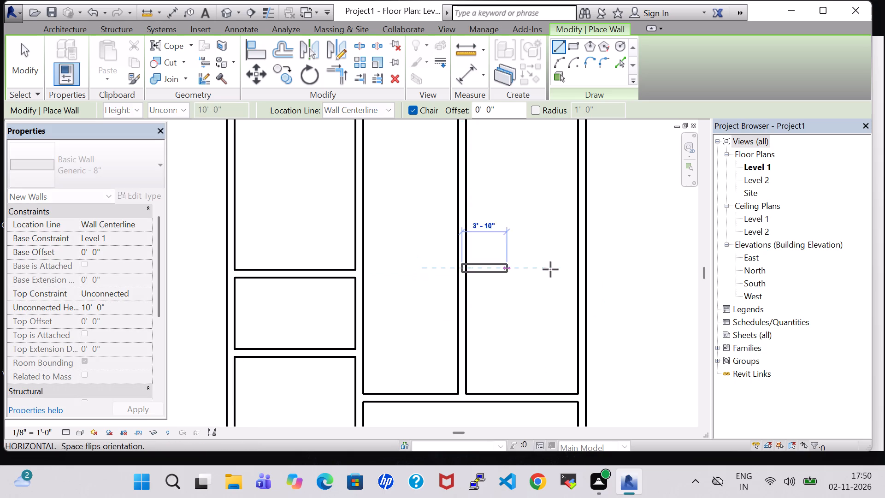
pyautogui.click(576, 269)
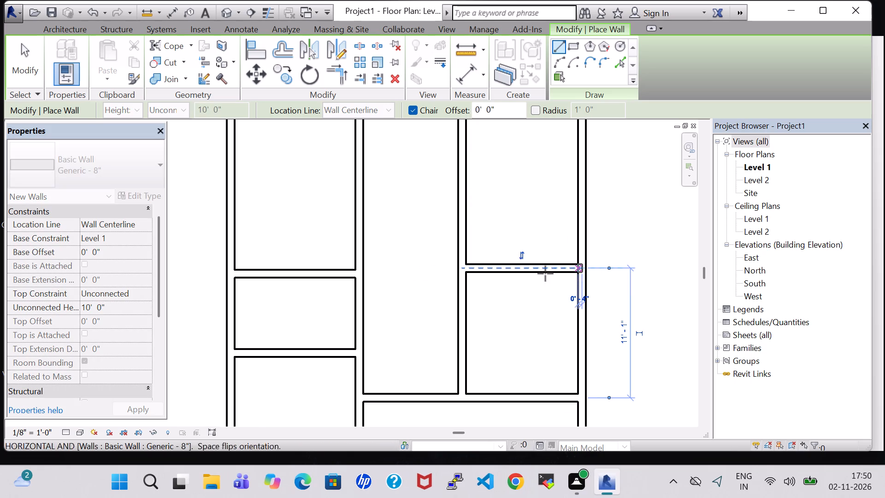
pyautogui.scroll(-2, 477, 312)
pyautogui.press('Escape')
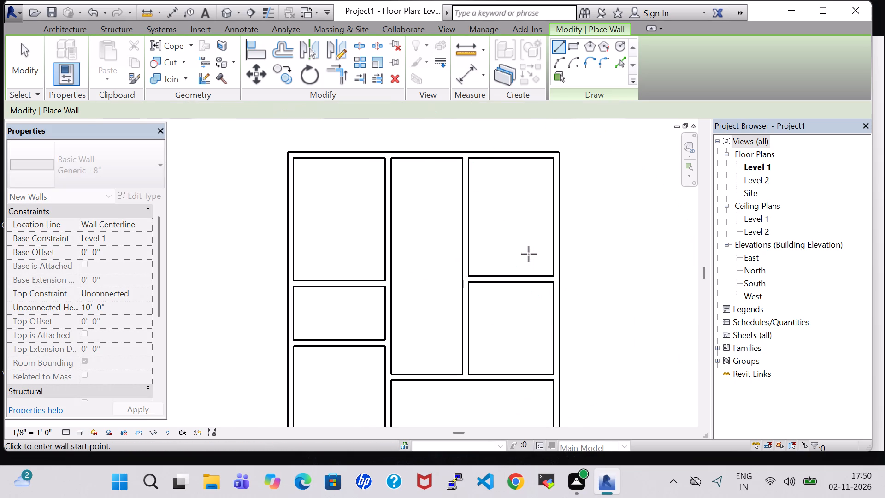
pyautogui.click(553, 235)
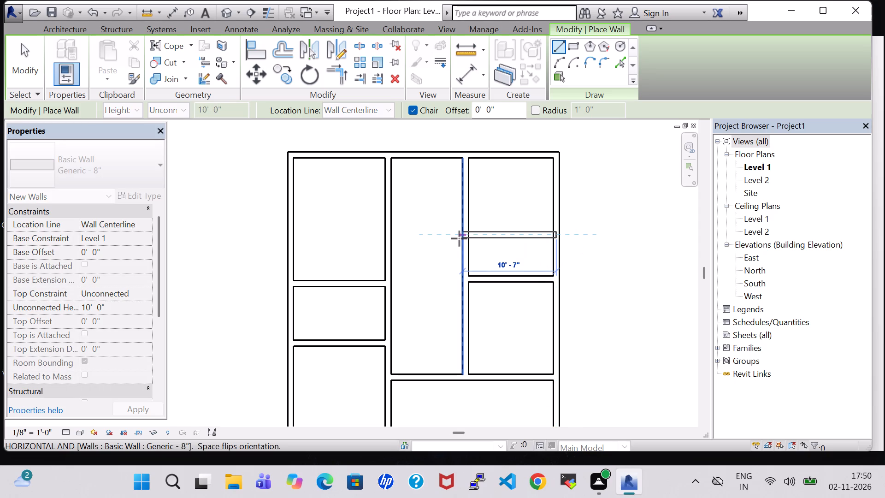
pyautogui.click(459, 238)
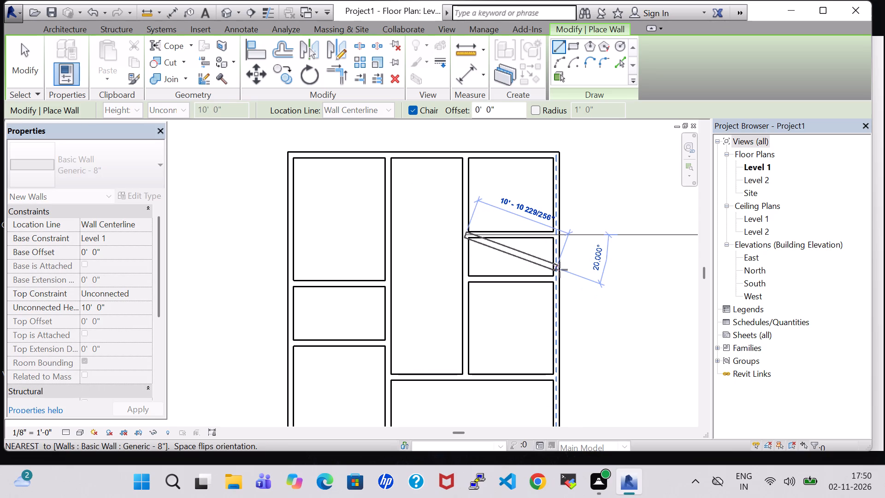
pyautogui.press('Escape')
pyautogui.press('Escape')
pyautogui.scroll(-2, 517, 261)
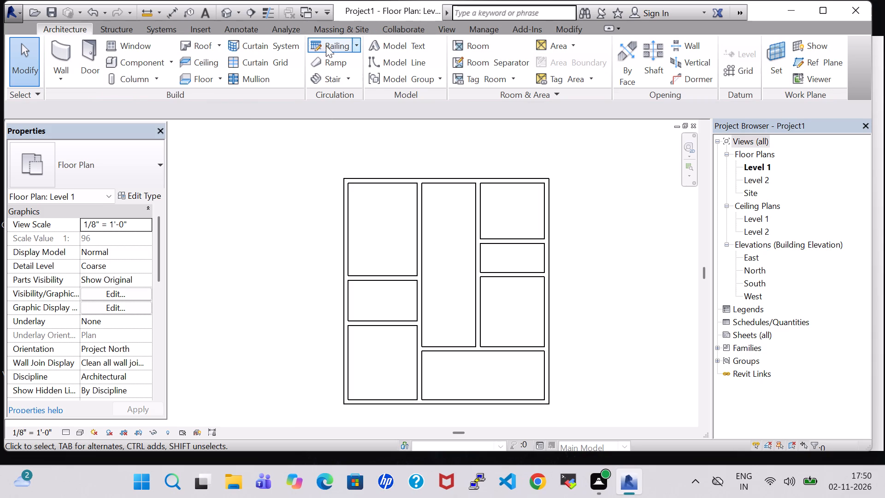
# Draw a short vertical partition between the two upper right-hand horizontal partitions, about 2' 11" from the second vertical partition.
pyautogui.click(65, 49)
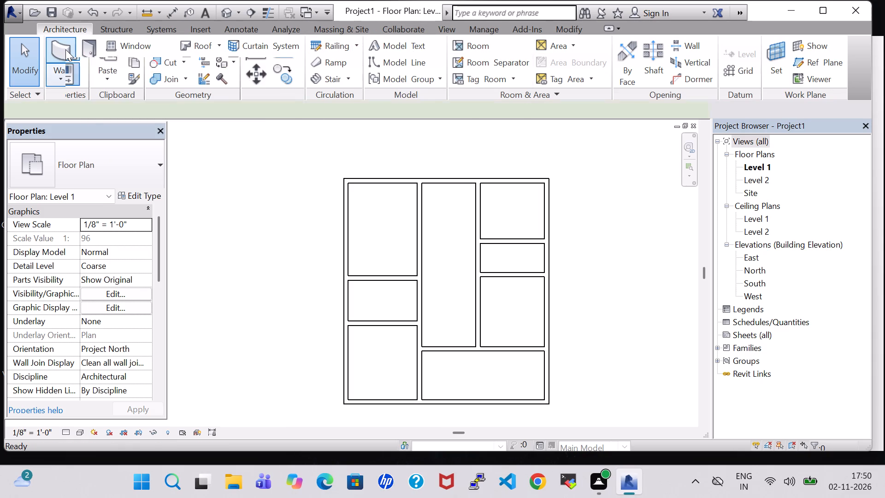
pyautogui.scroll(4, 509, 288)
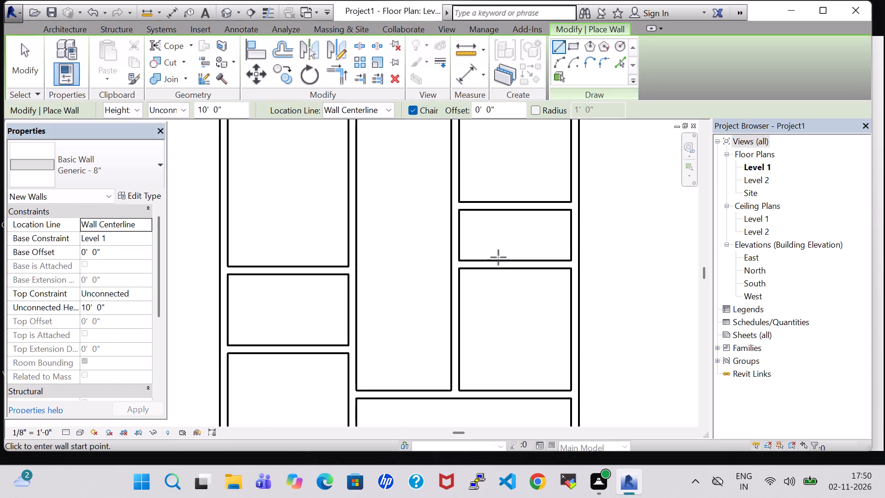
pyautogui.click(490, 209)
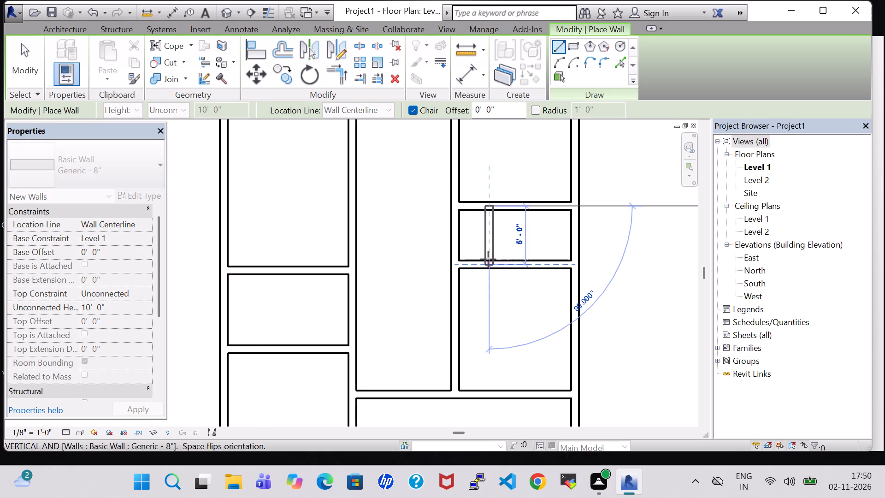
pyautogui.click(488, 259)
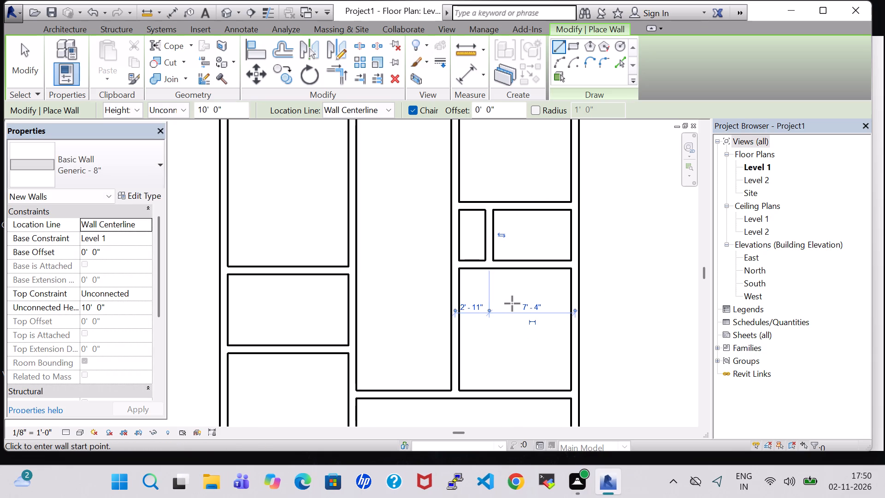
pyautogui.press('Escape')
pyautogui.press('Escape')
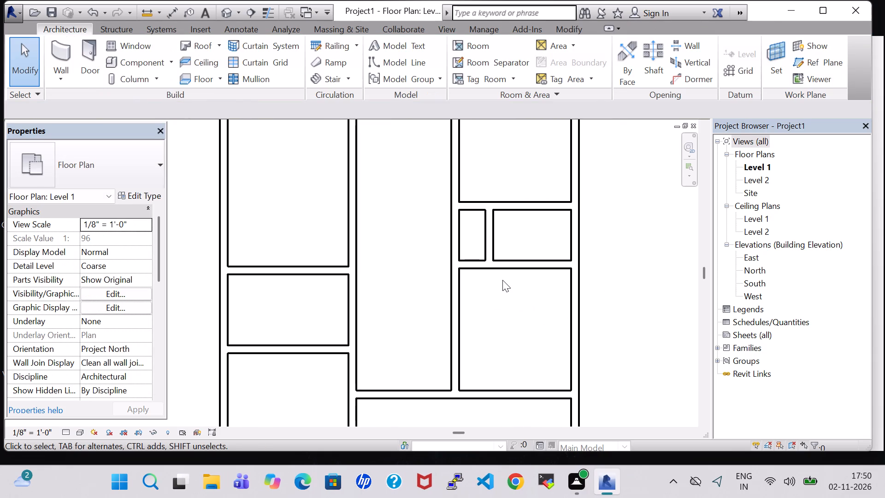
# Split the second vertical partition at the upper and lower inner faces of the smallest room.
pyautogui.scroll(-1, 501, 286)
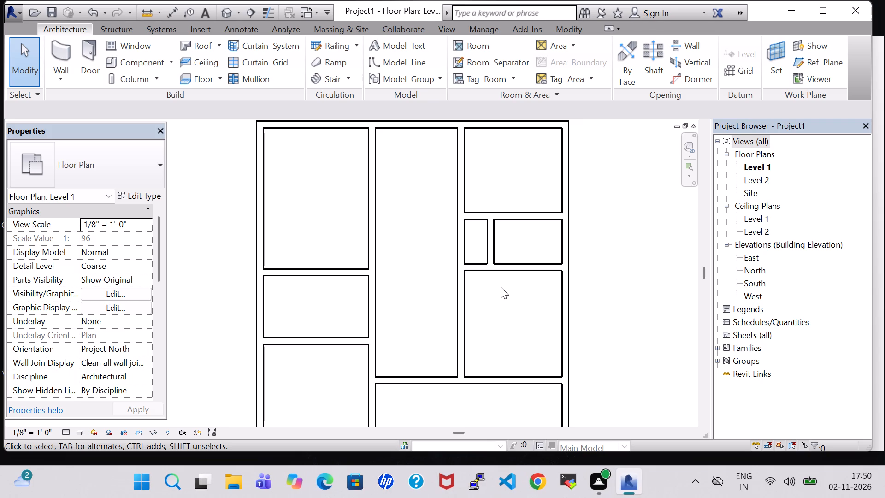
pyautogui.scroll(-1, 501, 287)
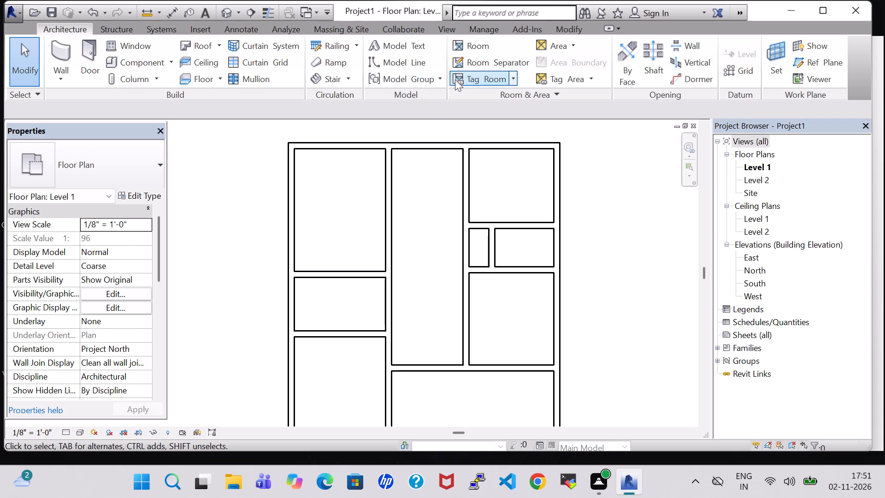
pyautogui.click(564, 34)
pyautogui.click(364, 48)
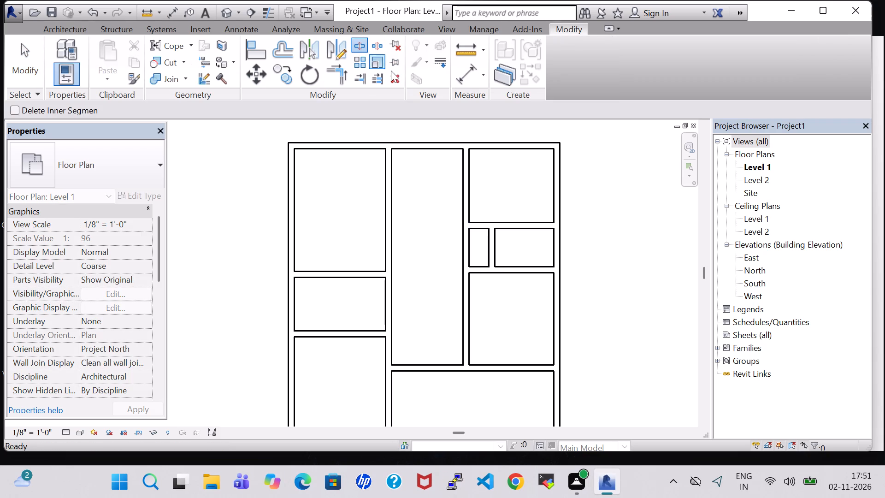
pyautogui.scroll(10, 467, 208)
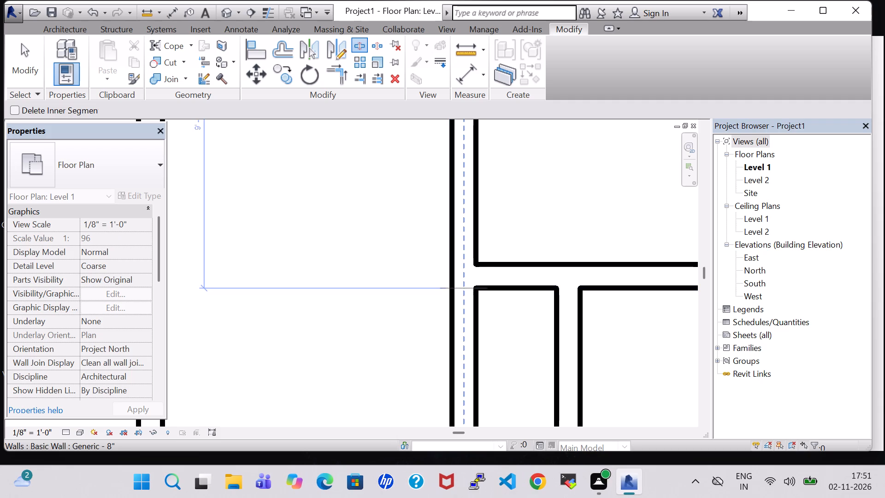
pyautogui.click(460, 288)
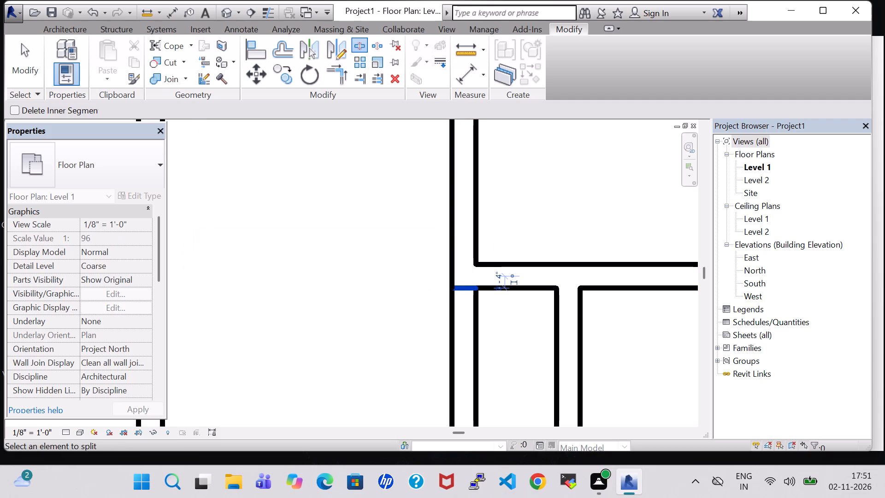
pyautogui.moveTo(517, 211); pyautogui.dragTo(516, 186, button='middle')
pyautogui.moveTo(517, 349); pyautogui.dragTo(522, 218, button='middle')
pyautogui.scroll(6, 482, 302)
pyautogui.click(454, 268)
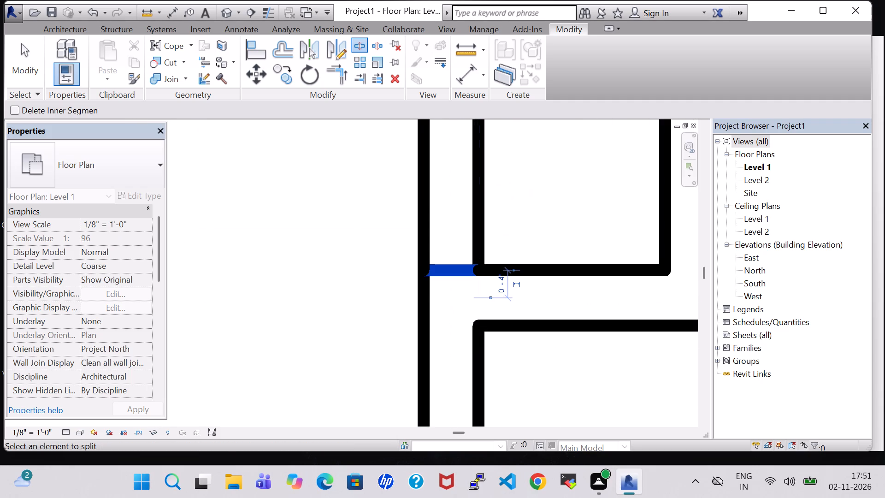
pyautogui.press('Escape')
pyautogui.press('Escape')
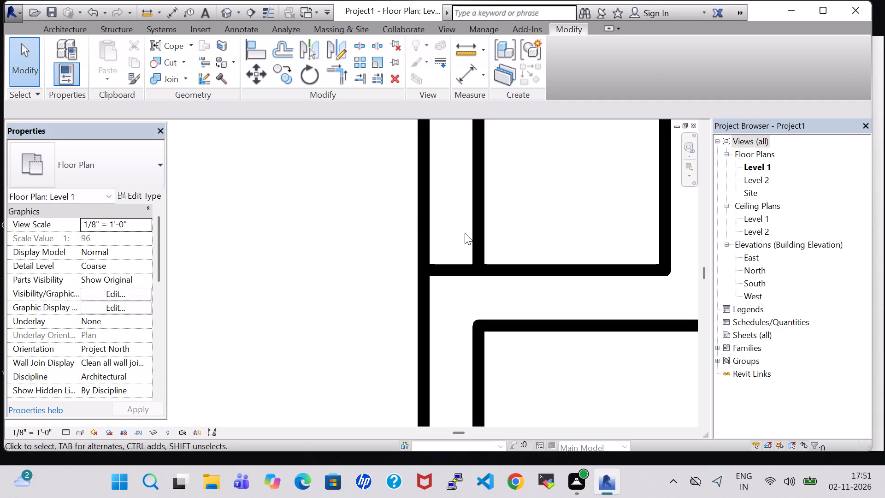
# Delete the split wall segment along the smallest room's left side to open it to the central space.
pyautogui.click(474, 233)
pyautogui.press('Delete')
pyautogui.scroll(-1, 474, 233)
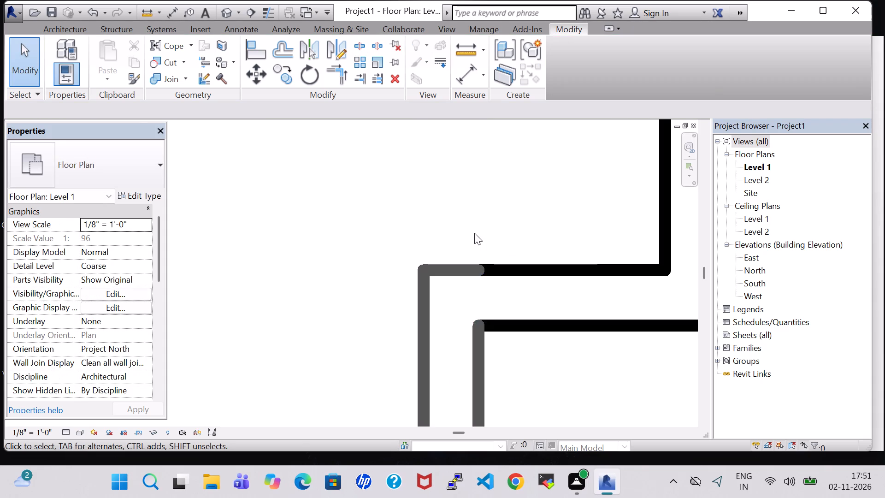
# Examine the overall Level 1 wall layout, including the newly opened space beside the smallest room.
pyautogui.scroll(-5, 474, 233)
pyautogui.moveTo(489, 214); pyautogui.dragTo(455, 287, button='middle')
pyautogui.scroll(-3, 455, 287)
pyautogui.moveTo(531, 245); pyautogui.dragTo(391, 333, button='middle')
pyautogui.scroll(-3, 391, 333)
pyautogui.middleClick(555, 314)
pyautogui.moveTo(555, 314); pyautogui.dragTo(570, 309, button='middle')
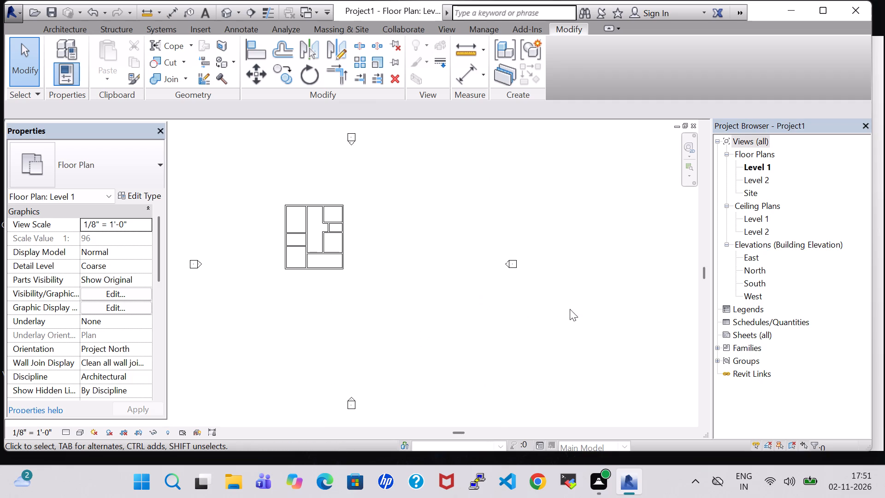
pyautogui.moveTo(570, 309); pyautogui.dragTo(578, 308, button='middle')
pyautogui.scroll(7, 308, 229)
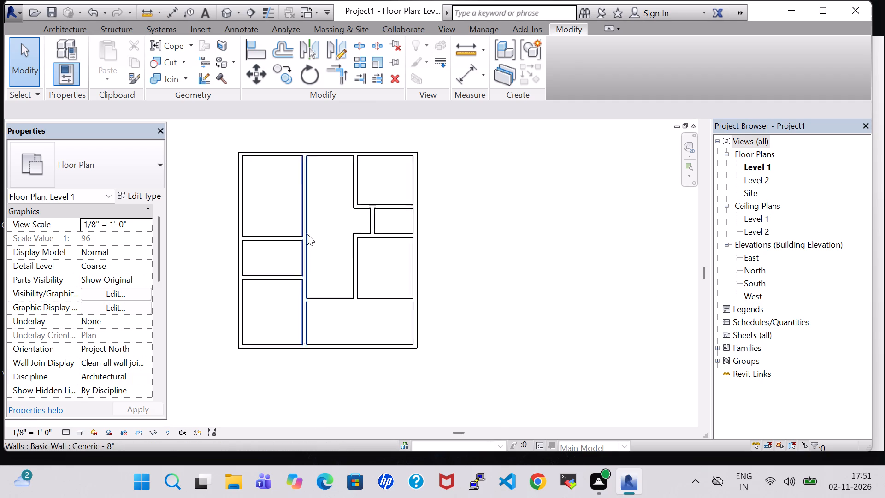
pyautogui.scroll(2, 307, 234)
pyautogui.moveTo(499, 243); pyautogui.dragTo(553, 239, button='middle')
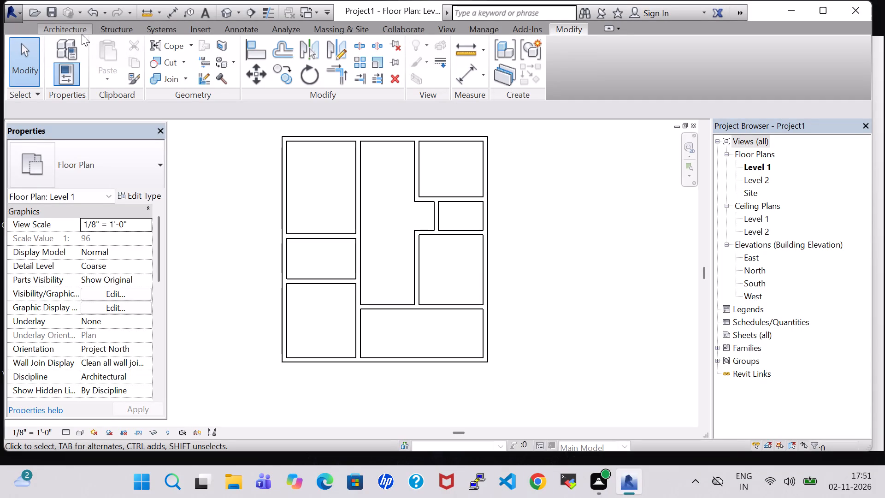
# Split the second vertical partition at its lower junction with the horizontal partition above the lower right-hand room.
pyautogui.click(361, 42)
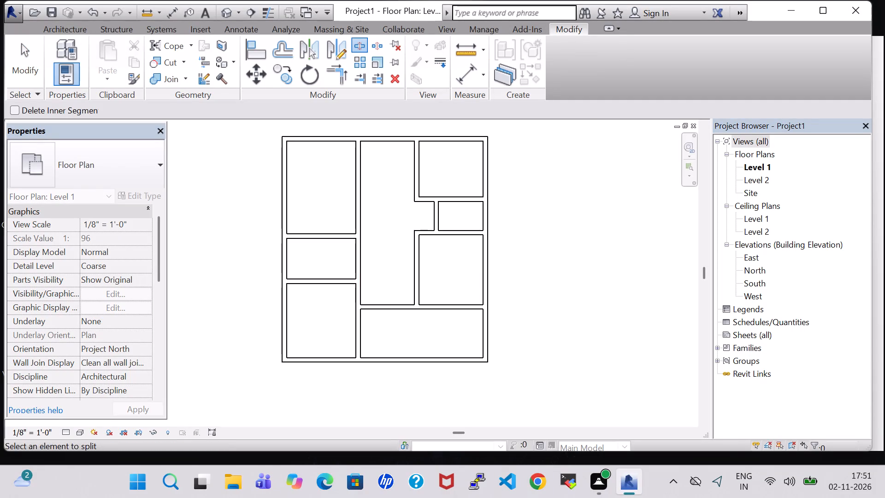
pyautogui.scroll(13, 419, 311)
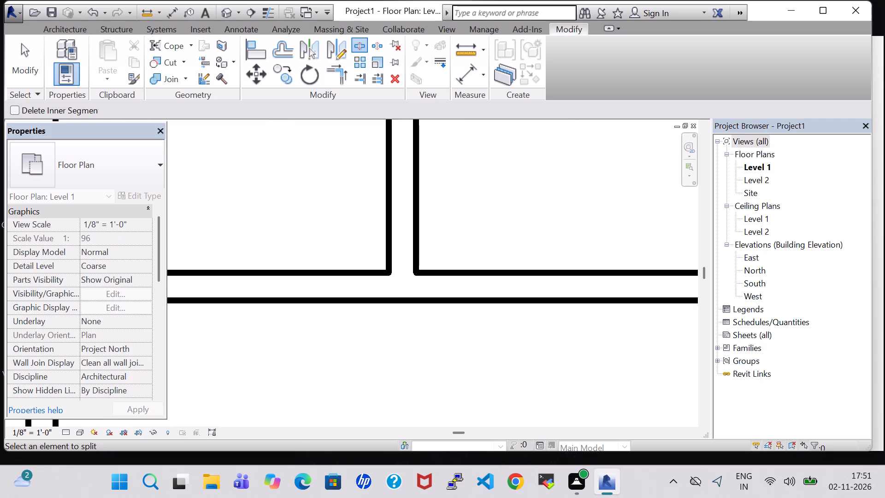
pyautogui.click(403, 272)
pyautogui.click(820, 431)
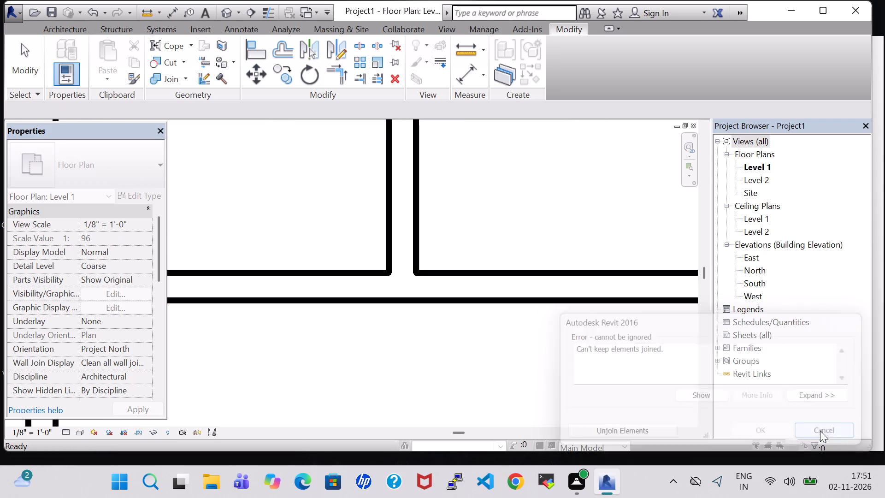
pyautogui.doubleClick(400, 271)
pyautogui.scroll(-2, 503, 211)
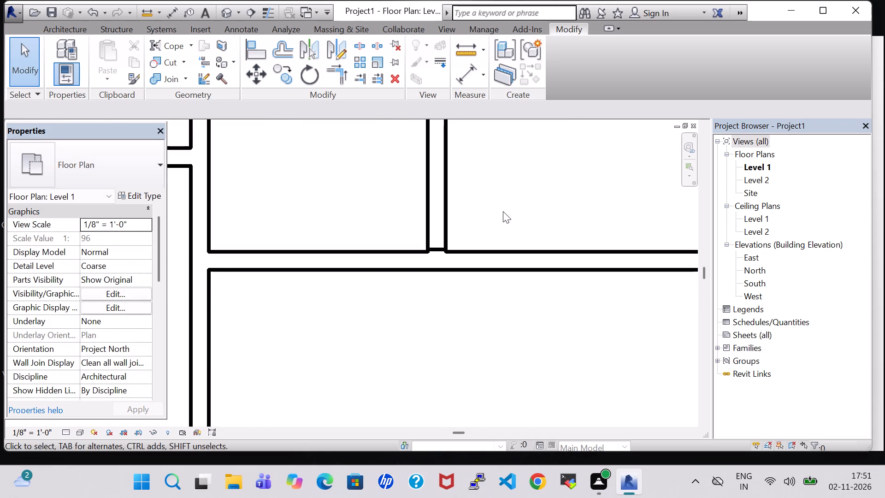
pyautogui.scroll(-1, 503, 211)
pyautogui.press('Escape')
# Delete the second vertical partition's lower segment and its leftover stub to merge the central space with the adjoining right-hand room.
pyautogui.doubleClick(442, 206)
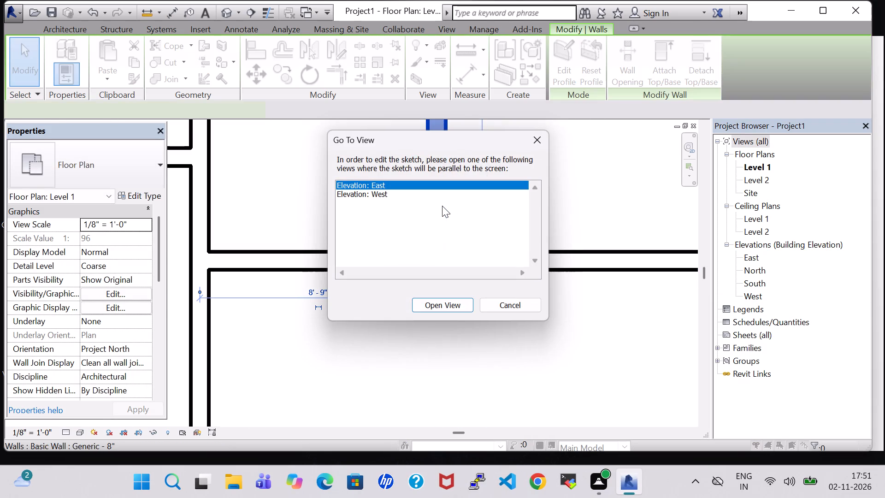
pyautogui.click(541, 142)
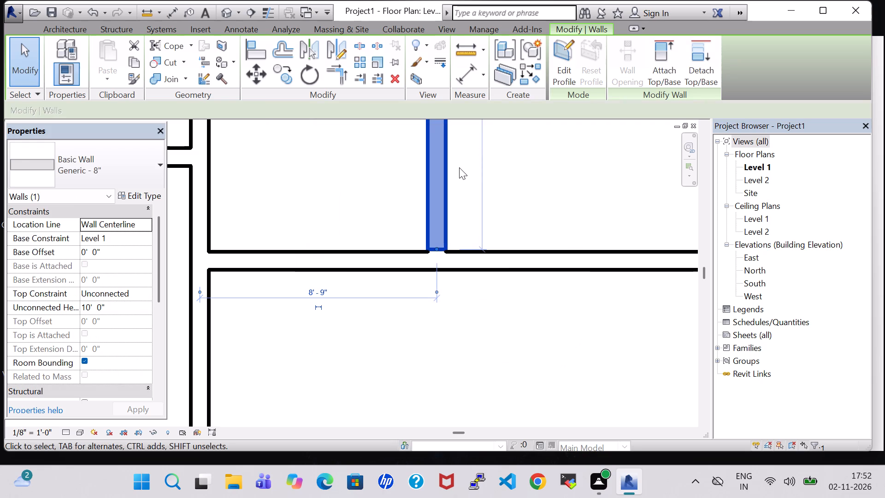
pyautogui.press('Delete')
pyautogui.scroll(-4, 459, 167)
pyautogui.moveTo(470, 169); pyautogui.dragTo(445, 254, button='middle')
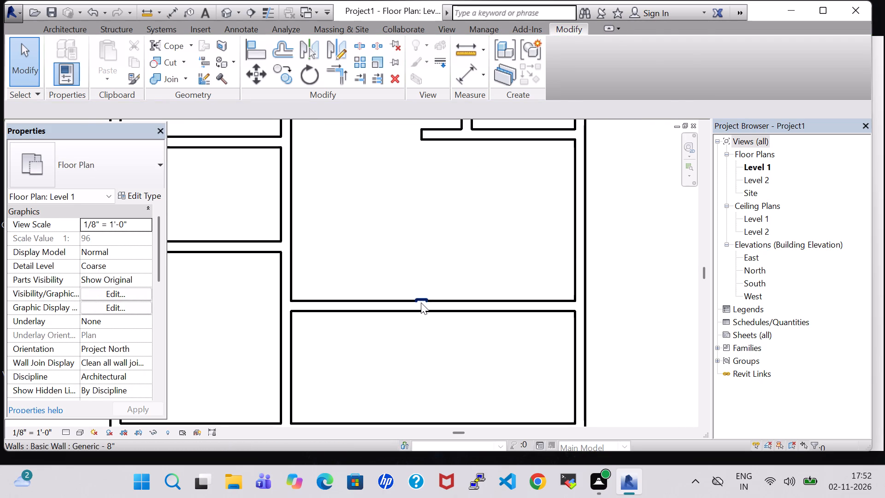
pyautogui.click(421, 302)
pyautogui.press('Delete')
pyautogui.scroll(-3, 488, 242)
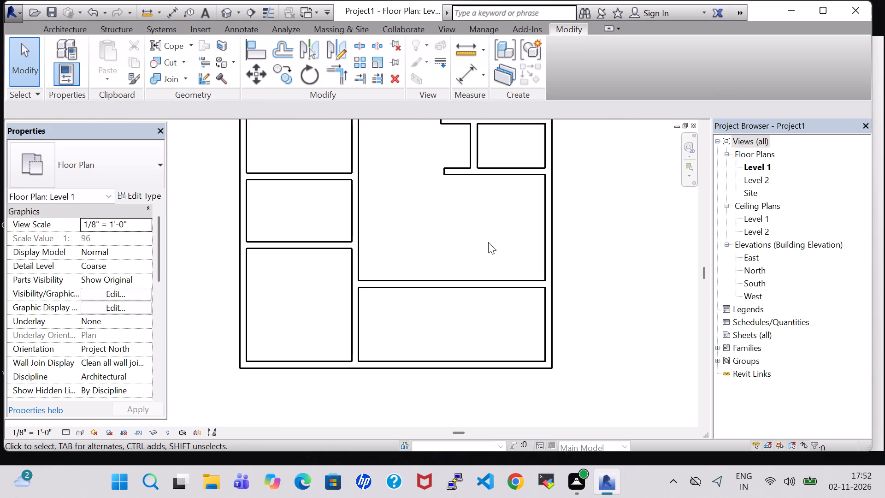
# Split the first vertical partition at the lower left horizontal partition's bottom face and about 3' below, at the lower right horizontal partition.
pyautogui.scroll(1, 288, 242)
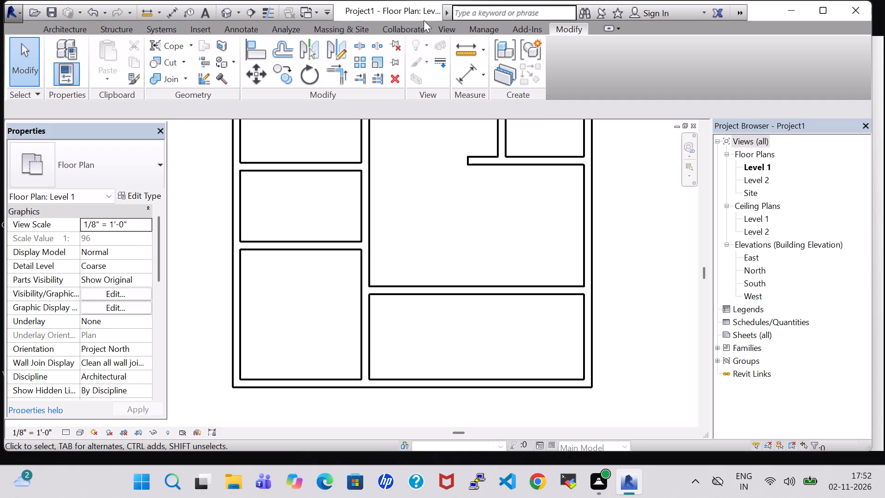
pyautogui.doubleClick(355, 45)
pyautogui.scroll(5, 372, 324)
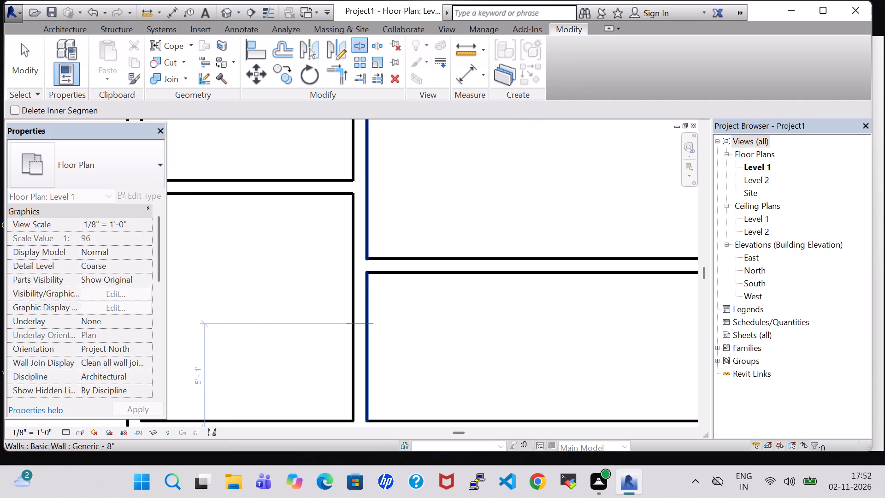
pyautogui.moveTo(385, 282); pyautogui.dragTo(390, 286, button='middle')
pyautogui.scroll(2, 368, 180)
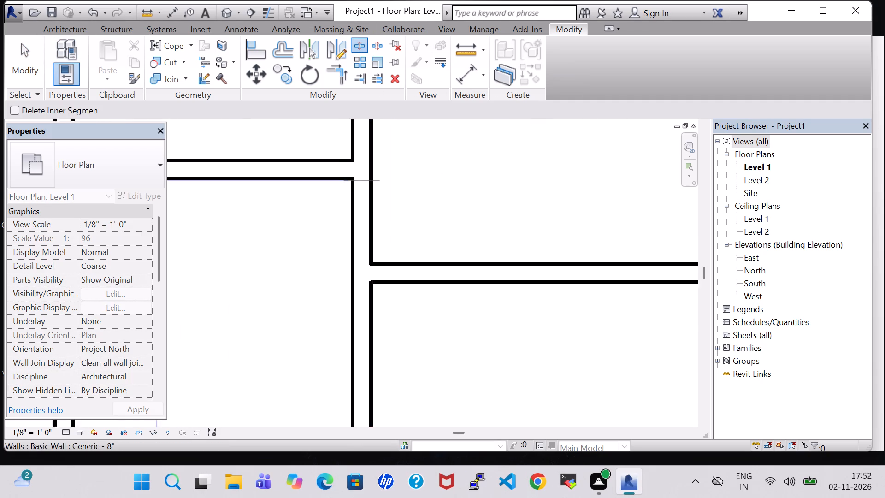
pyautogui.scroll(1, 368, 180)
pyautogui.click(364, 179)
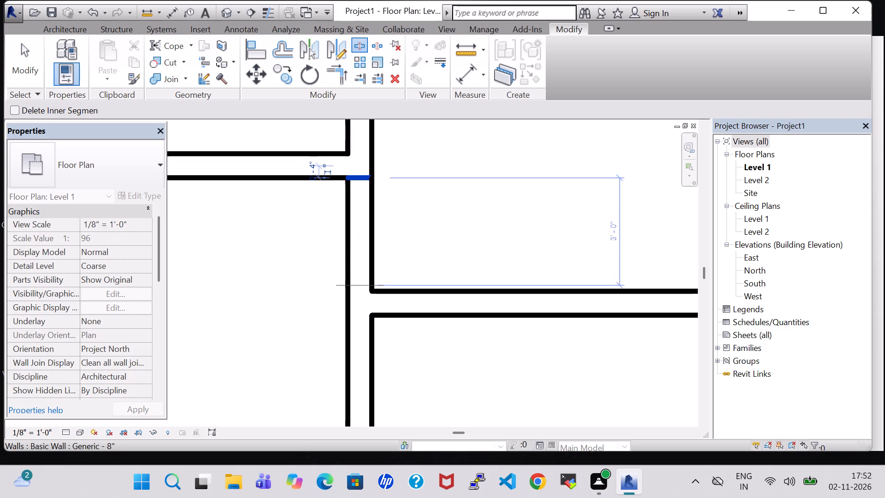
pyautogui.click(359, 290)
pyautogui.press('Escape')
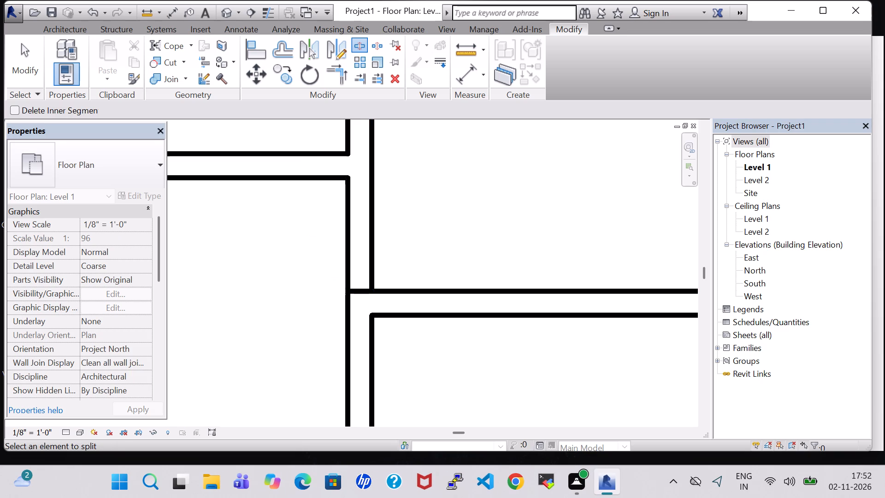
pyautogui.press('Escape')
# Delete the split segment of the first vertical partition to open the lower left room to the central space.
pyautogui.click(366, 241)
pyautogui.press('Delete')
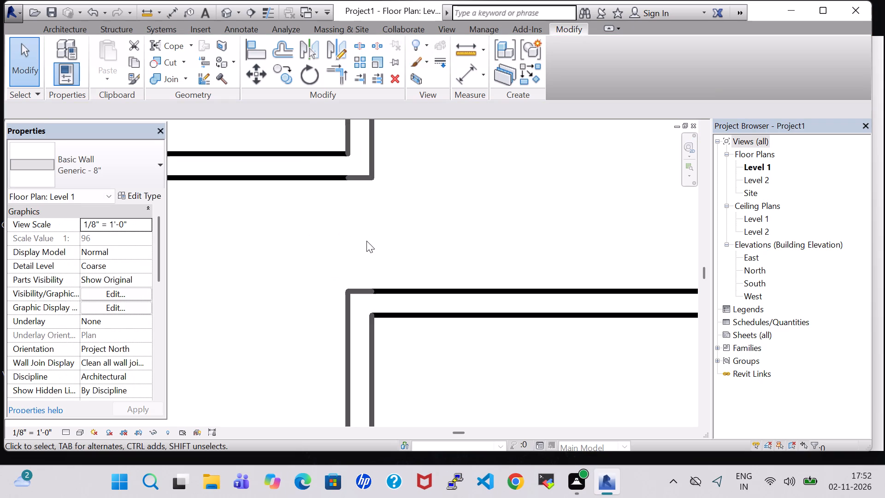
pyautogui.scroll(-3, 366, 241)
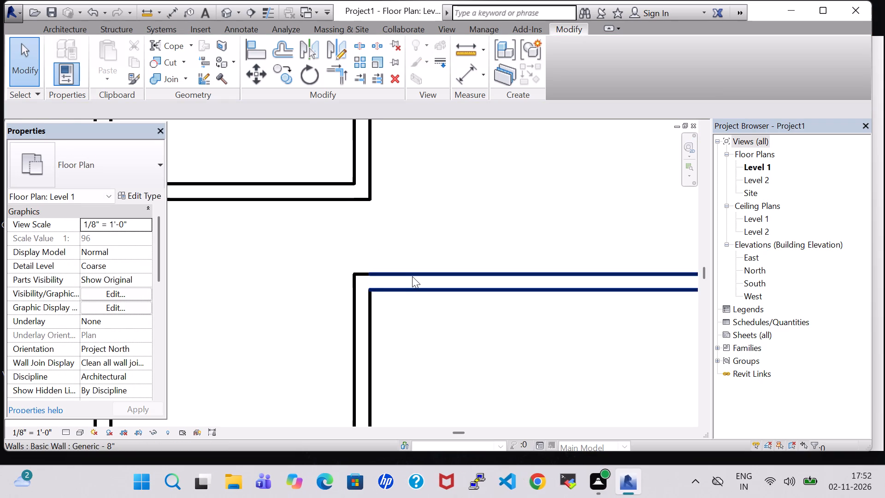
# Nudge the horizontal partition above the lower right-hand room downward in eight small increments.
pyautogui.scroll(-3, 412, 276)
pyautogui.click(504, 285)
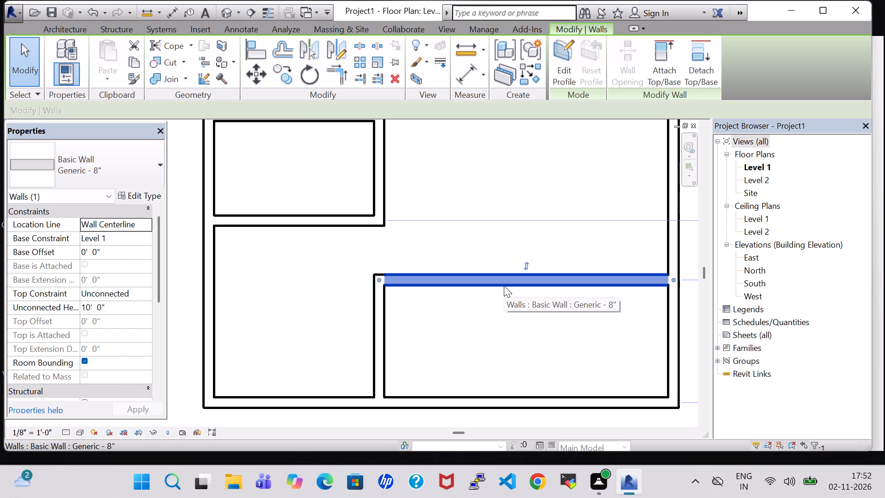
pyautogui.press('Down')
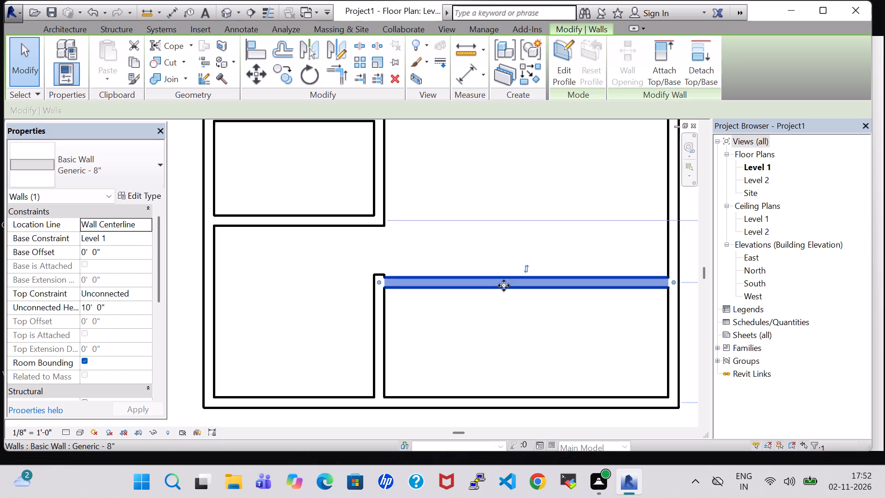
pyautogui.press('Down')
pyautogui.press('Down')
pyautogui.press('Down')
pyautogui.press('Down')
pyautogui.press('Down')
pyautogui.press('Down')
pyautogui.press('Down')
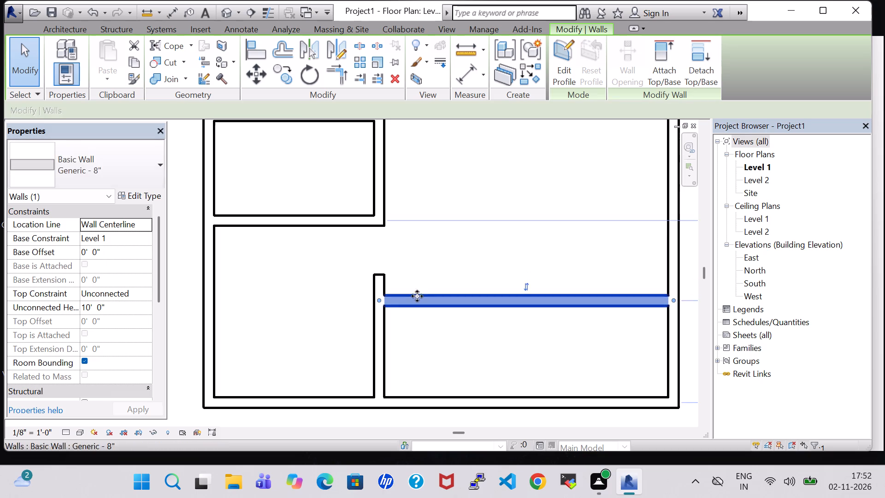
pyautogui.click(433, 195)
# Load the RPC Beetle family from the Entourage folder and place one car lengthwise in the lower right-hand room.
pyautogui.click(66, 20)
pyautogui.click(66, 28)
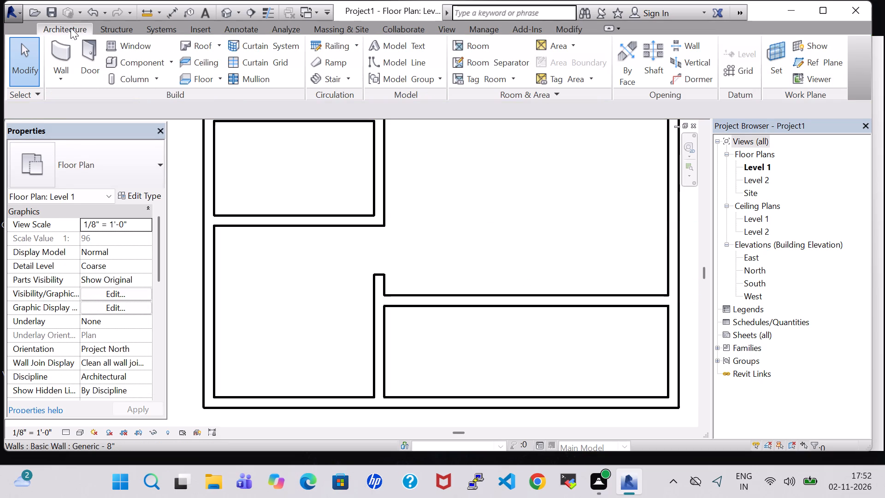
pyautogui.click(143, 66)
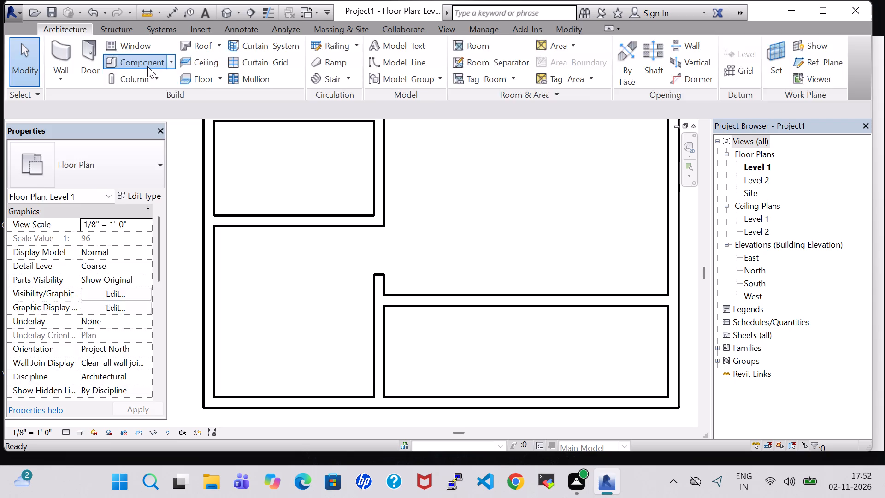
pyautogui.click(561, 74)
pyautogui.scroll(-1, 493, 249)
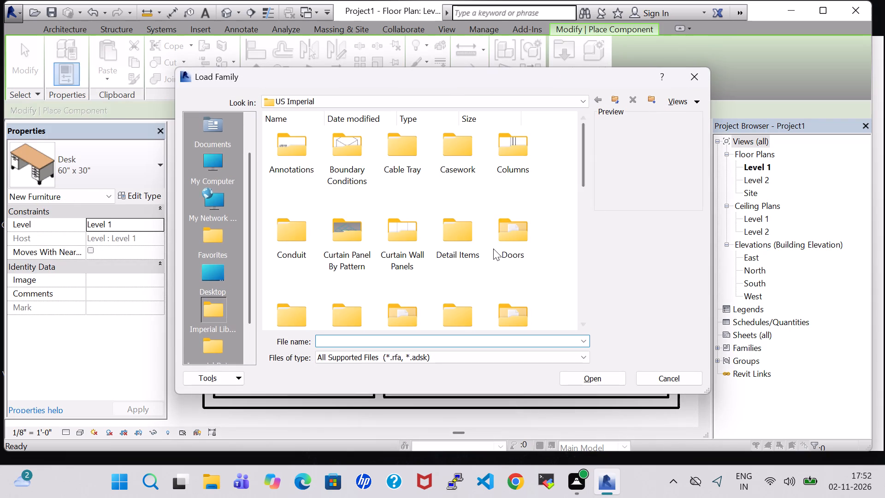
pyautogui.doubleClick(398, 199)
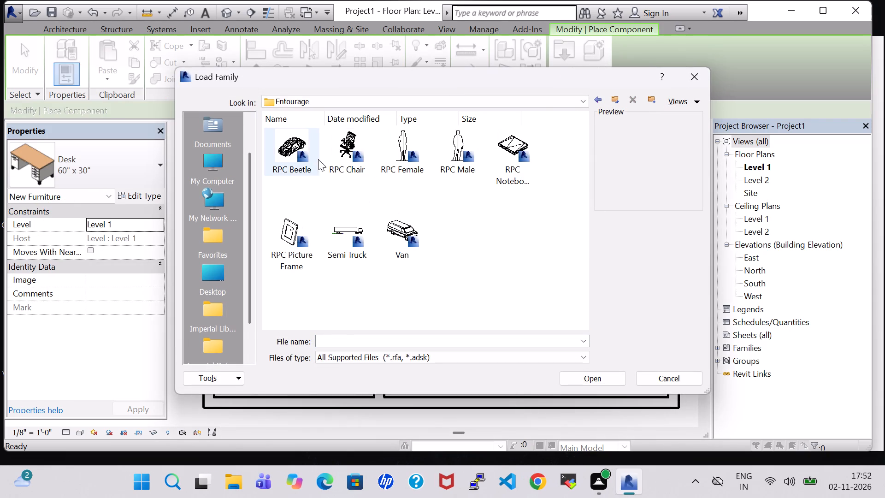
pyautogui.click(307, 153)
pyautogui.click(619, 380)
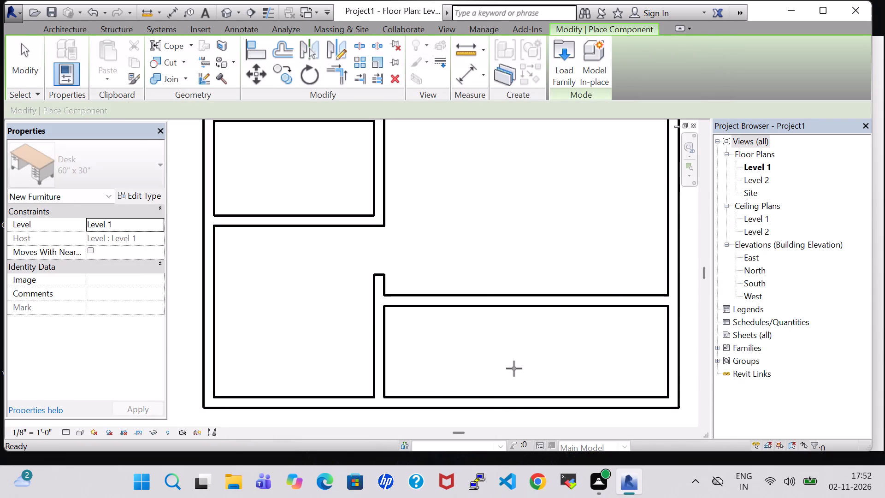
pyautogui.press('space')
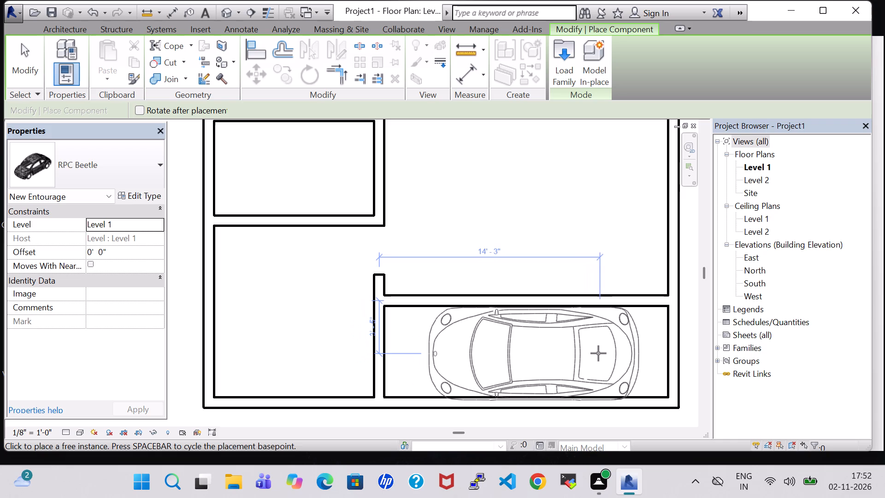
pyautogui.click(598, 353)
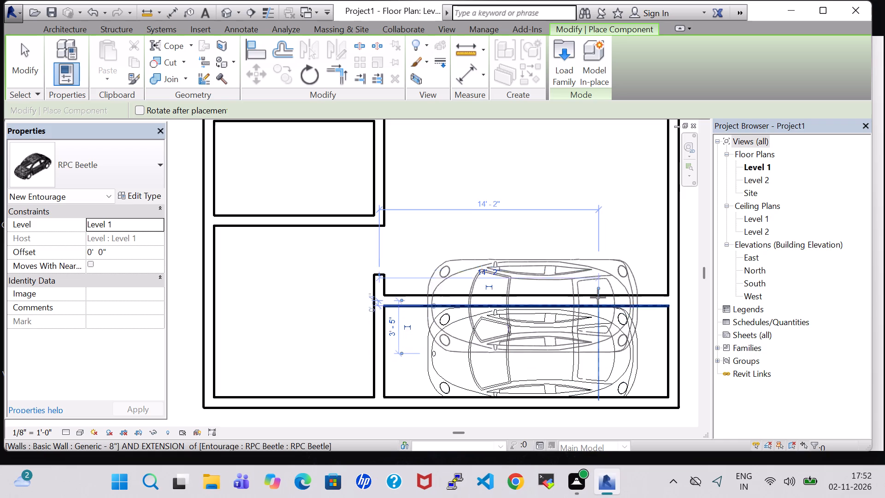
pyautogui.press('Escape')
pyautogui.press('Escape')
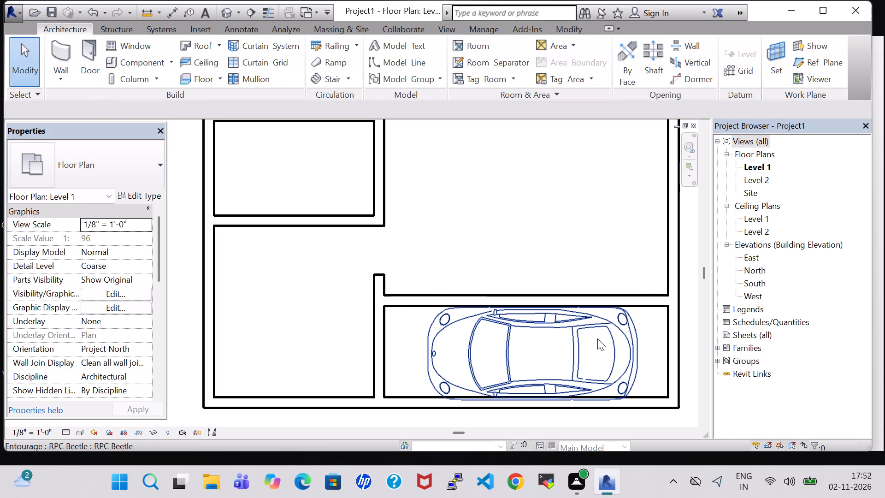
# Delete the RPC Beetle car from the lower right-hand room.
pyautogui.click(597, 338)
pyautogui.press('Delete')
# Split the bottom exterior wall near the lower right-hand room's left corner and again about 5' further right.
pyautogui.scroll(-3, 597, 338)
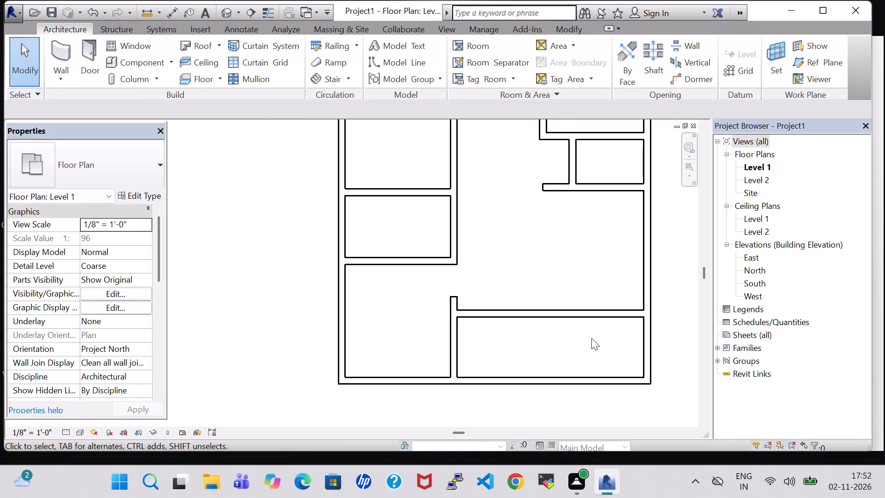
pyautogui.moveTo(585, 334); pyautogui.dragTo(546, 340, button='middle')
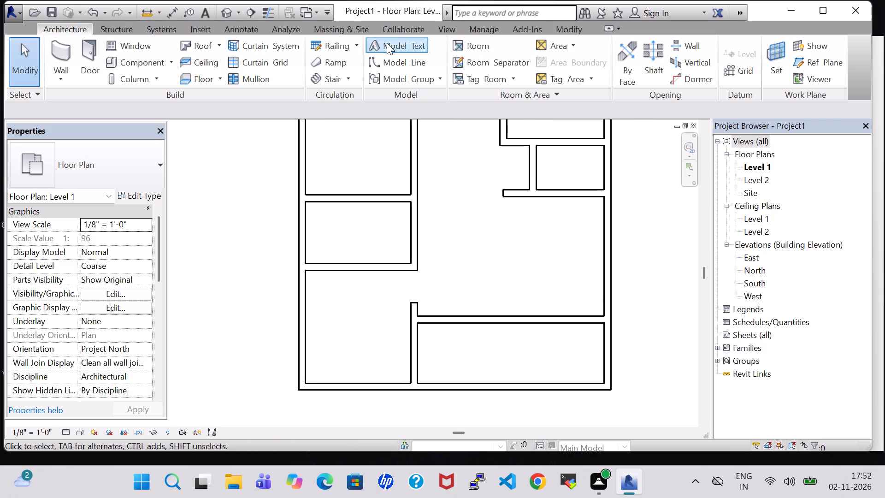
pyautogui.click(558, 31)
pyautogui.click(363, 43)
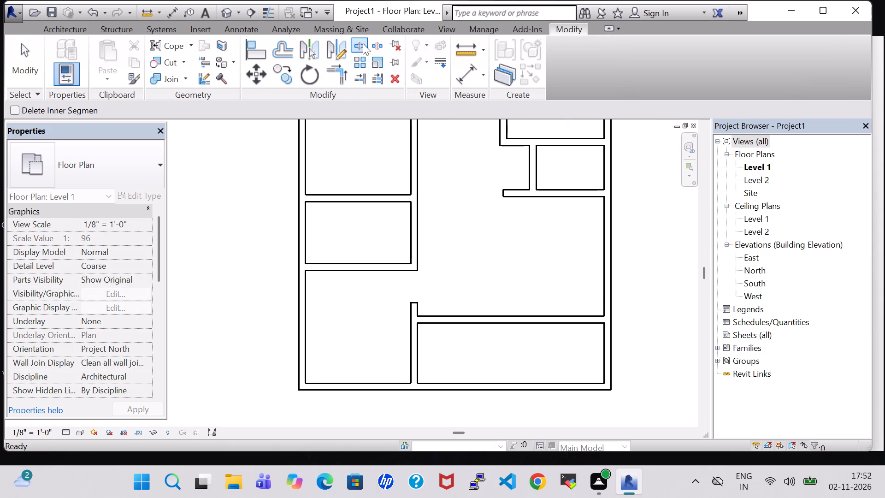
pyautogui.scroll(7, 424, 381)
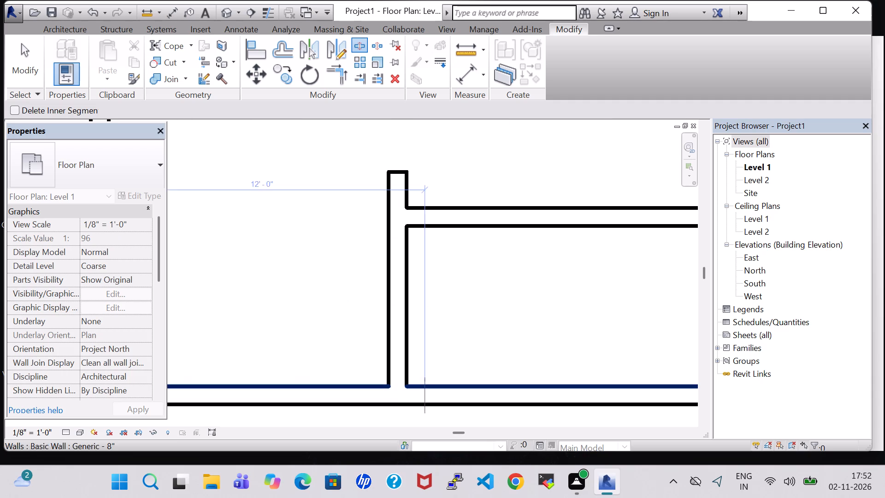
pyautogui.click(415, 407)
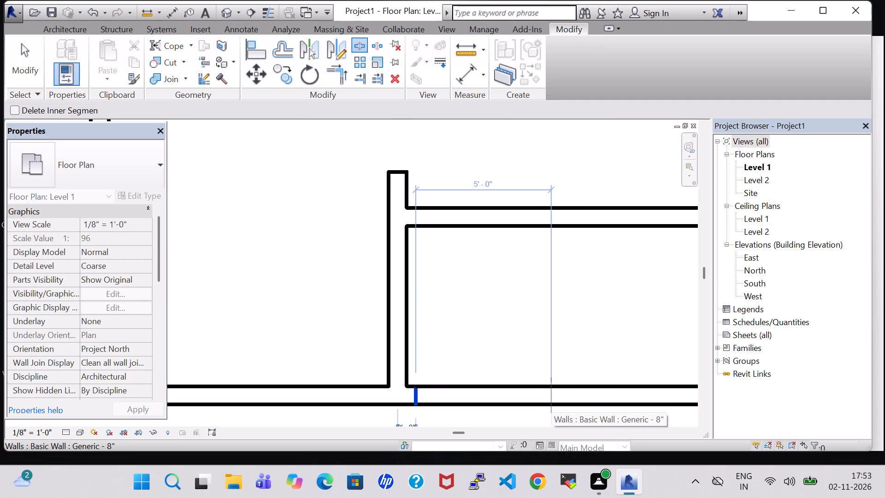
pyautogui.click(558, 404)
pyautogui.press('Escape')
pyautogui.press('Escape')
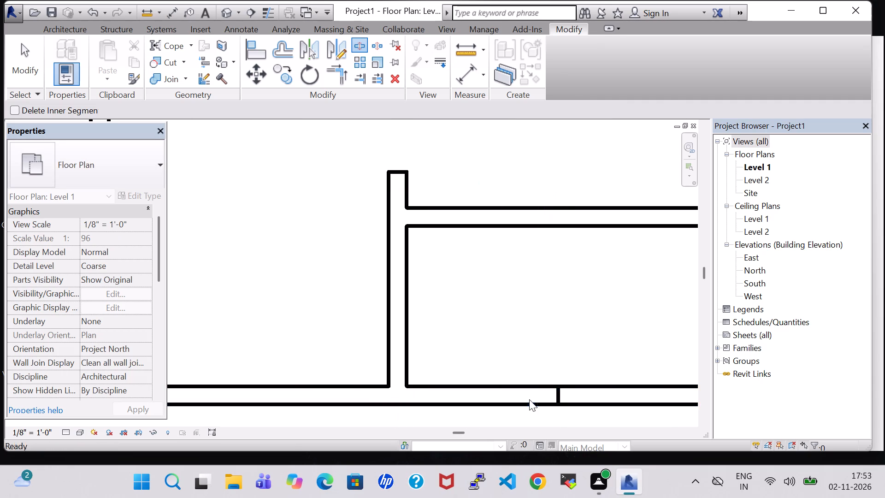
# Delete the split-off segment of the bottom exterior wall near the lower right-hand room's left corner.
pyautogui.click(525, 396)
pyautogui.press('Delete')
pyautogui.scroll(-3, 525, 396)
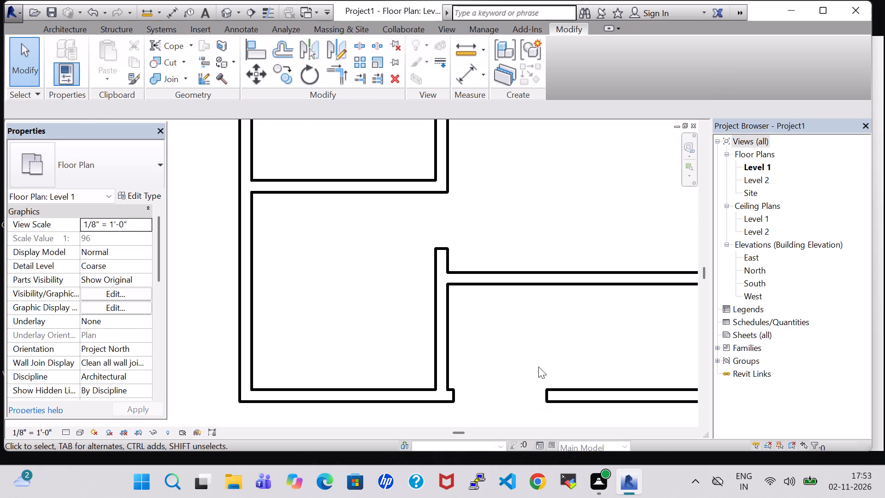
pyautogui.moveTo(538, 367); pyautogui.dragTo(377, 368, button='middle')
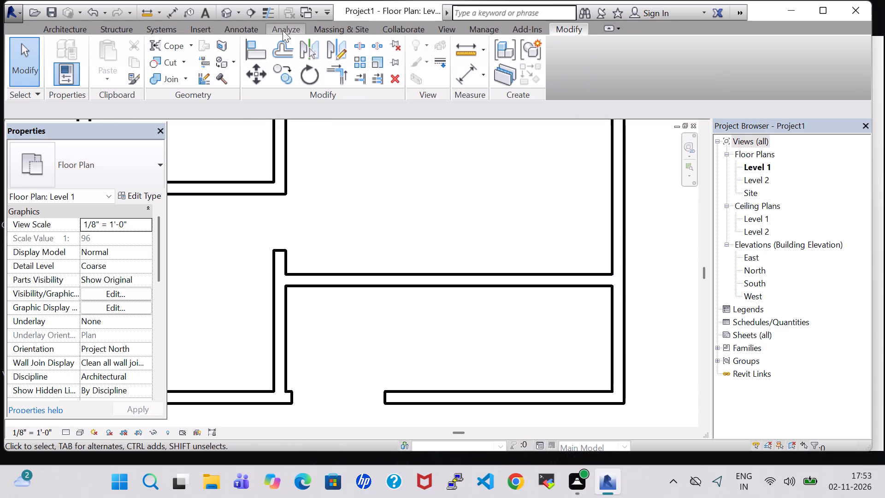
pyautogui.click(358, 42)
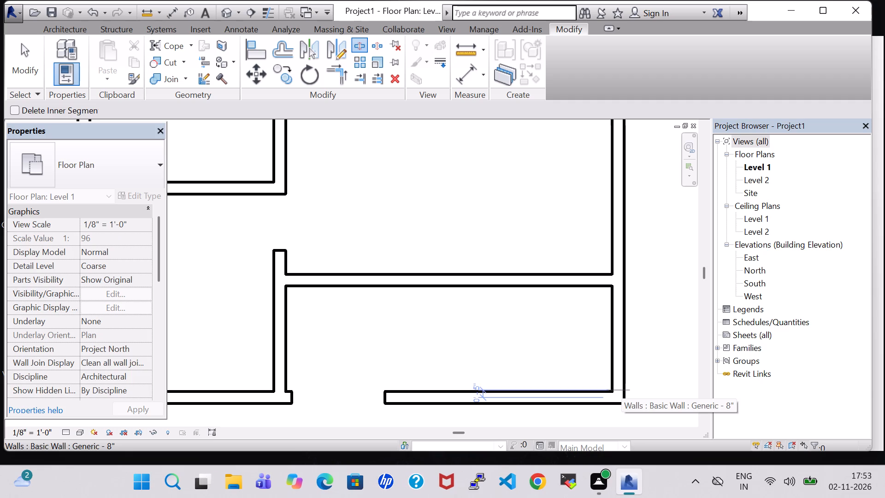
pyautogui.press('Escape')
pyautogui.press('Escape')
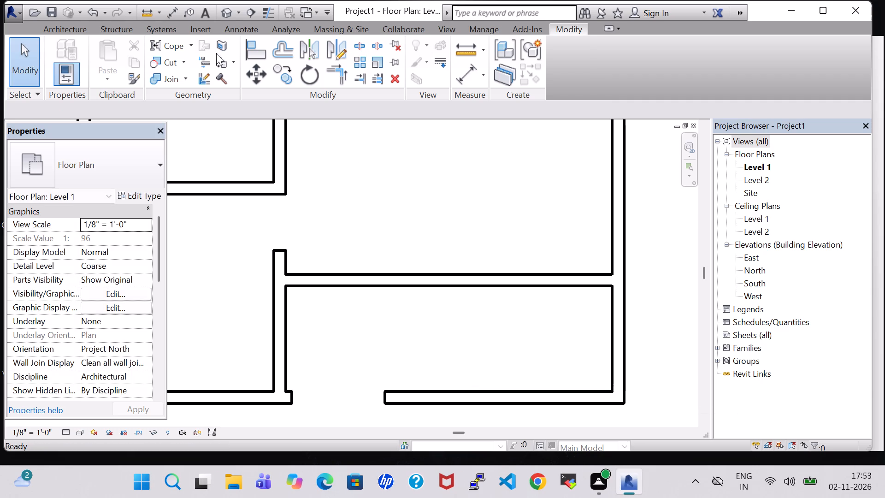
# Load the Door-Double-Flush_Panel family from the Doors folder with its 68" x 80" type.
pyautogui.click(59, 29)
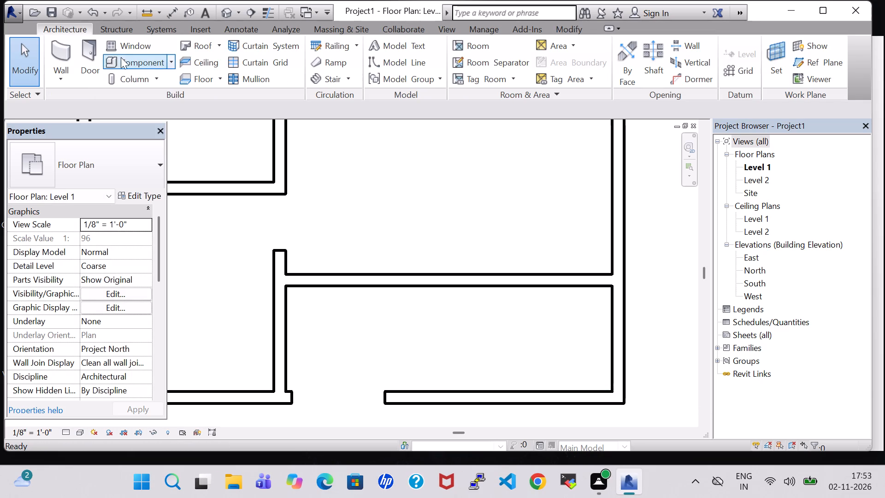
pyautogui.click(90, 58)
pyautogui.click(568, 61)
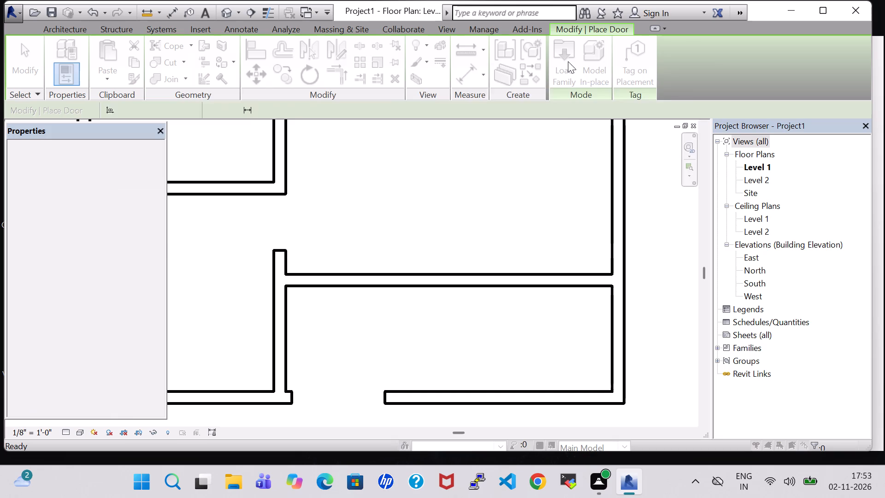
pyautogui.scroll(-1, 505, 155)
pyautogui.scroll(1, 420, 218)
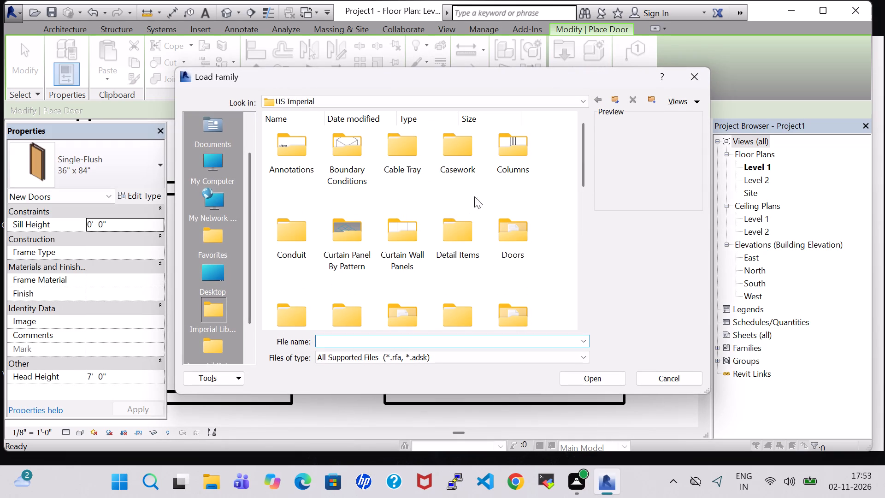
pyautogui.doubleClick(509, 222)
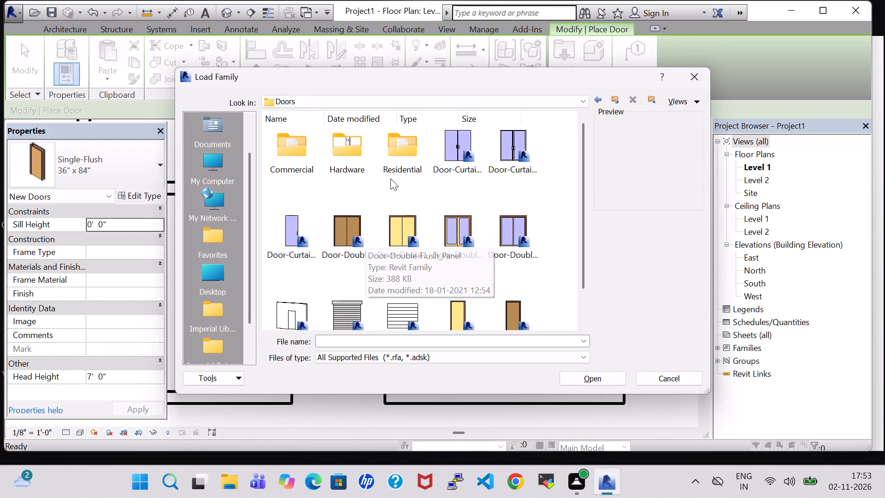
pyautogui.doubleClick(301, 149)
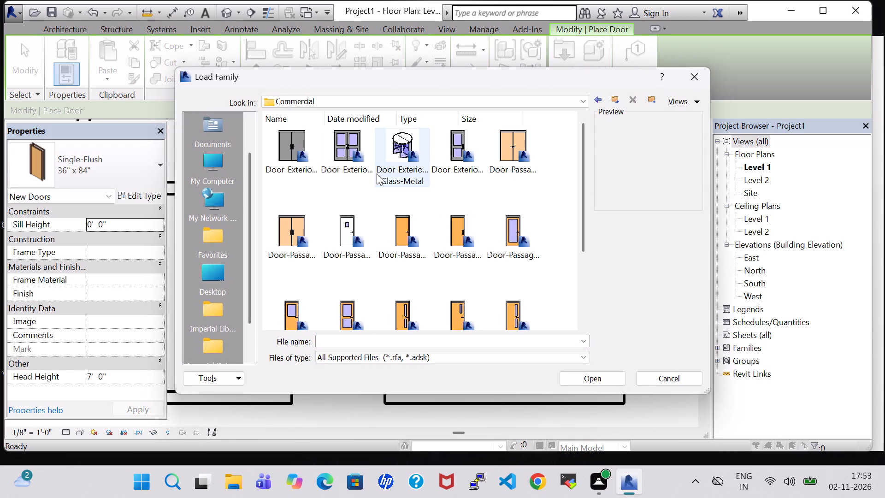
pyautogui.scroll(-1, 377, 173)
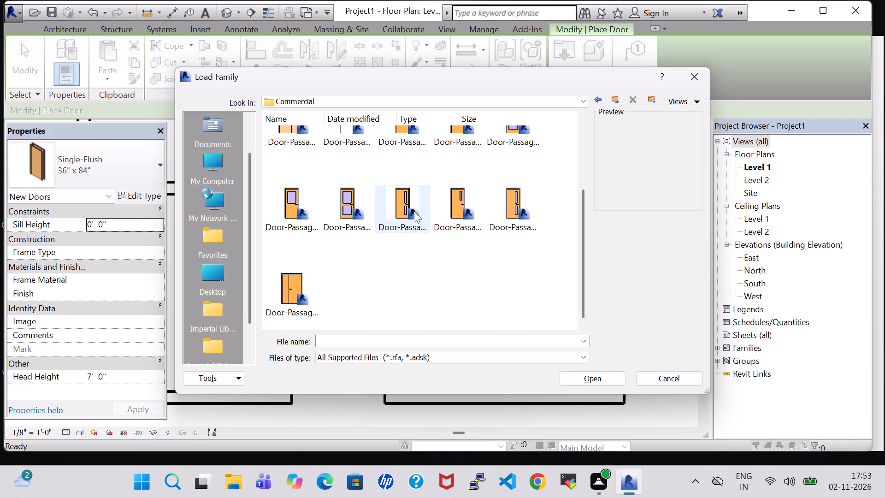
pyautogui.scroll(1, 414, 211)
pyautogui.click(599, 94)
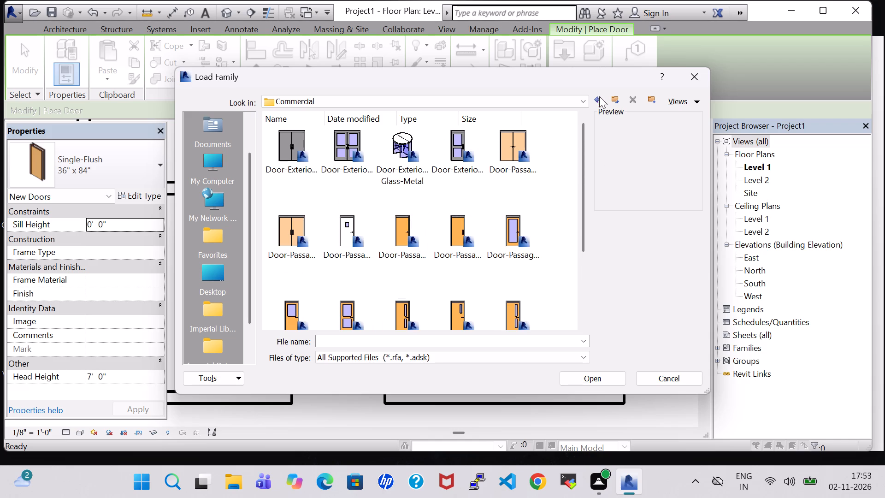
pyautogui.click(599, 99)
pyautogui.scroll(-2, 389, 230)
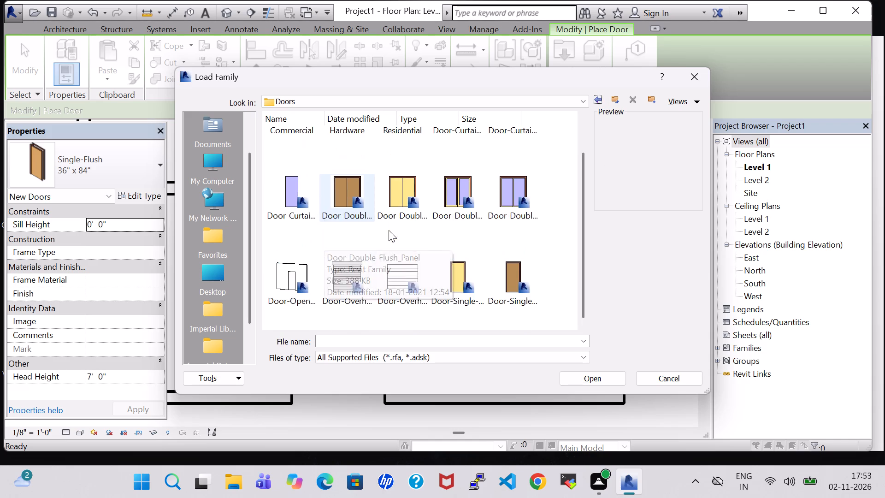
pyautogui.scroll(1, 386, 233)
pyautogui.click(360, 234)
pyautogui.click(595, 382)
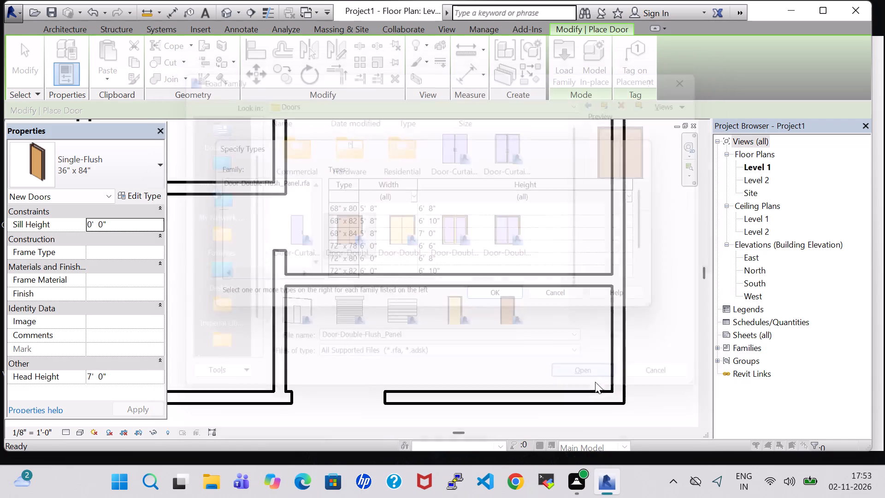
pyautogui.click(404, 211)
pyautogui.click(503, 301)
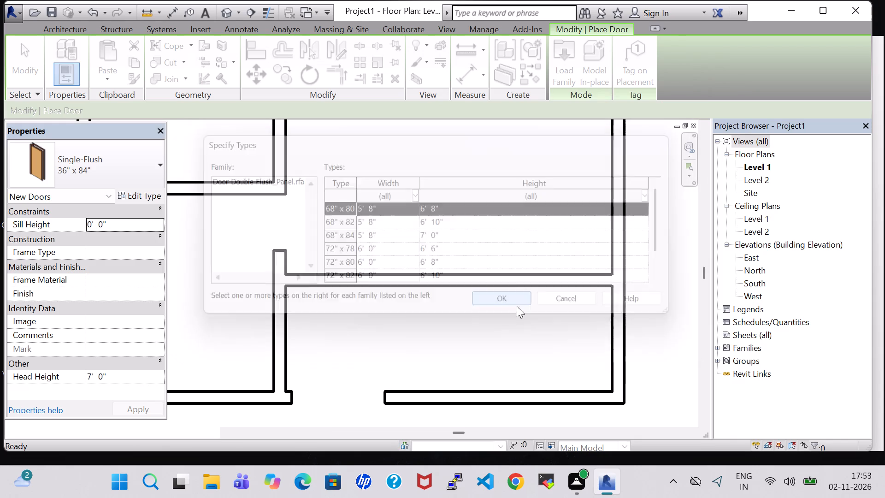
pyautogui.press('Escape')
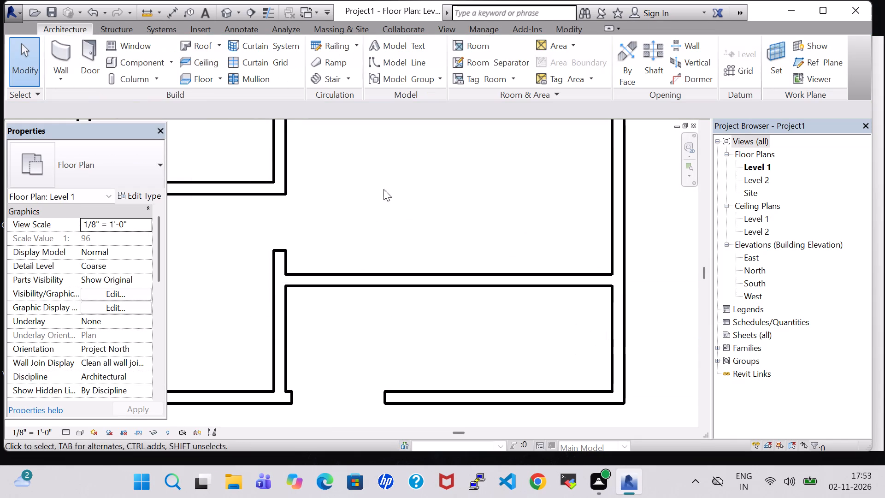
pyautogui.press('Escape')
pyautogui.press('Escape')
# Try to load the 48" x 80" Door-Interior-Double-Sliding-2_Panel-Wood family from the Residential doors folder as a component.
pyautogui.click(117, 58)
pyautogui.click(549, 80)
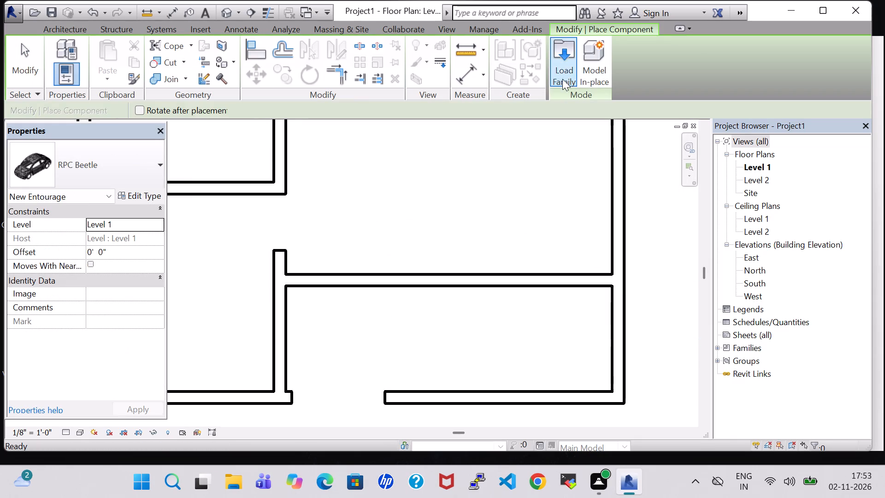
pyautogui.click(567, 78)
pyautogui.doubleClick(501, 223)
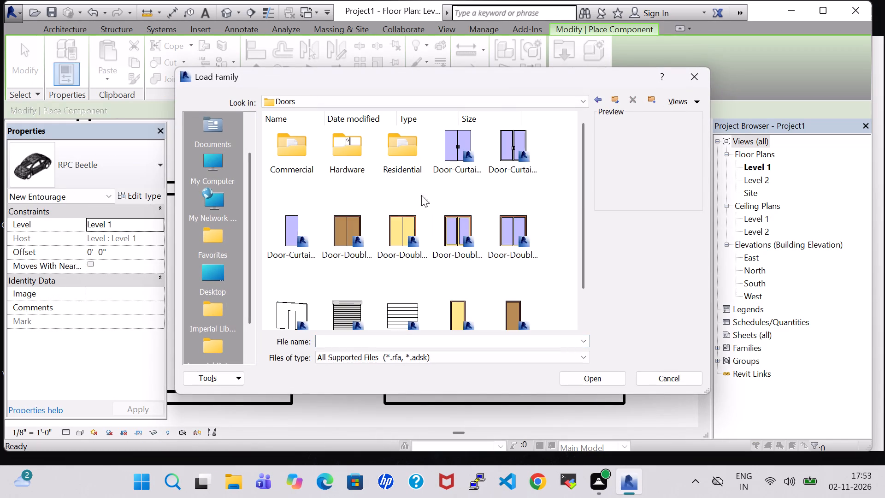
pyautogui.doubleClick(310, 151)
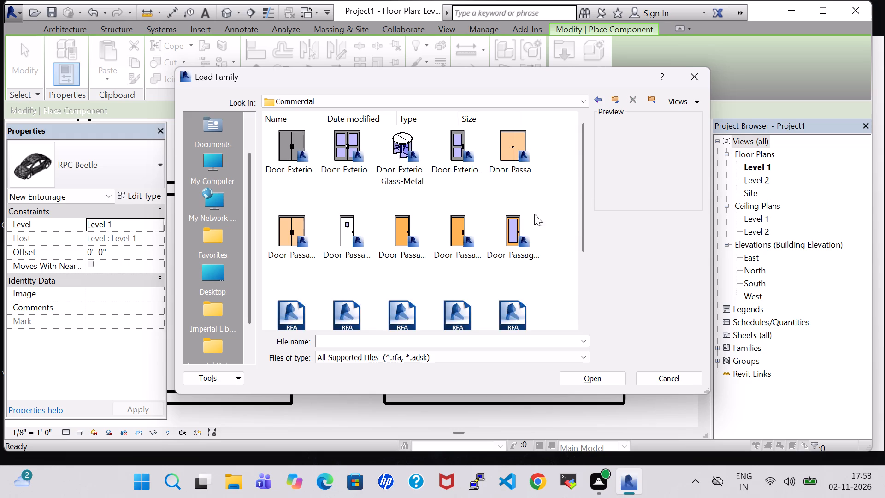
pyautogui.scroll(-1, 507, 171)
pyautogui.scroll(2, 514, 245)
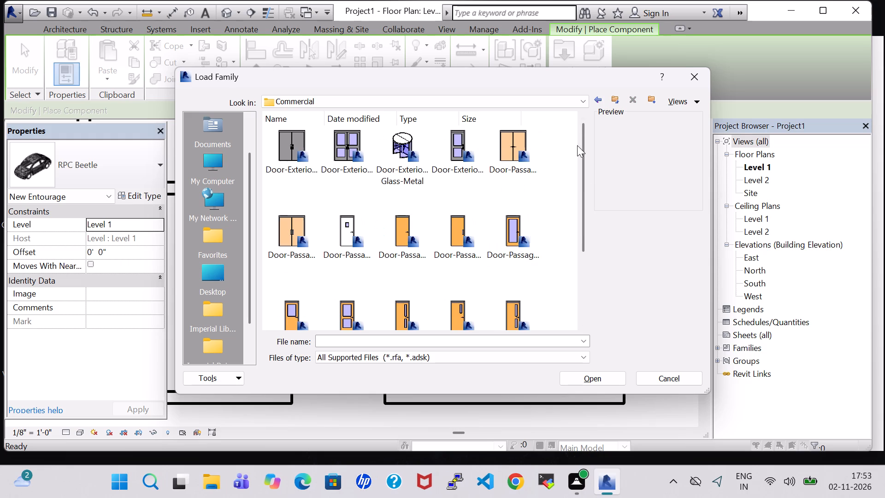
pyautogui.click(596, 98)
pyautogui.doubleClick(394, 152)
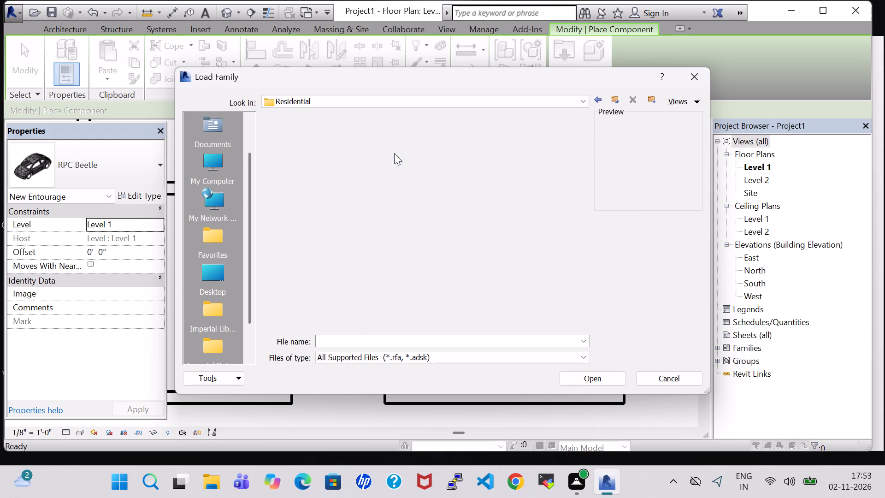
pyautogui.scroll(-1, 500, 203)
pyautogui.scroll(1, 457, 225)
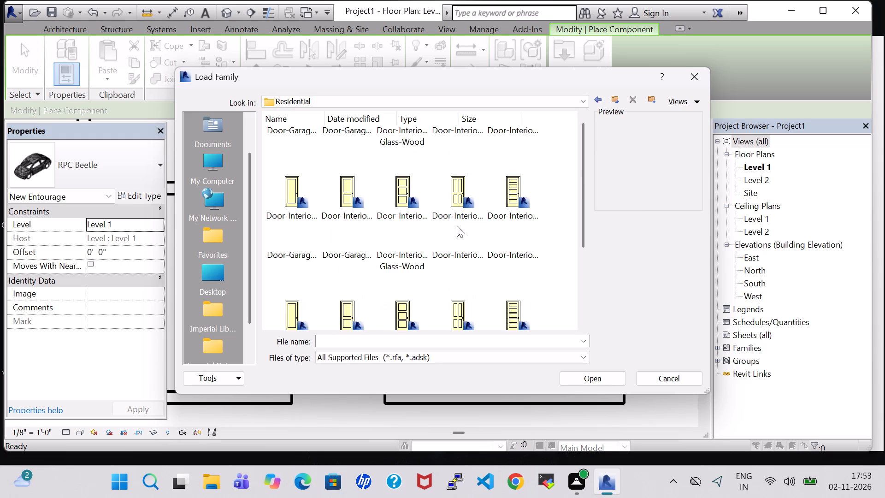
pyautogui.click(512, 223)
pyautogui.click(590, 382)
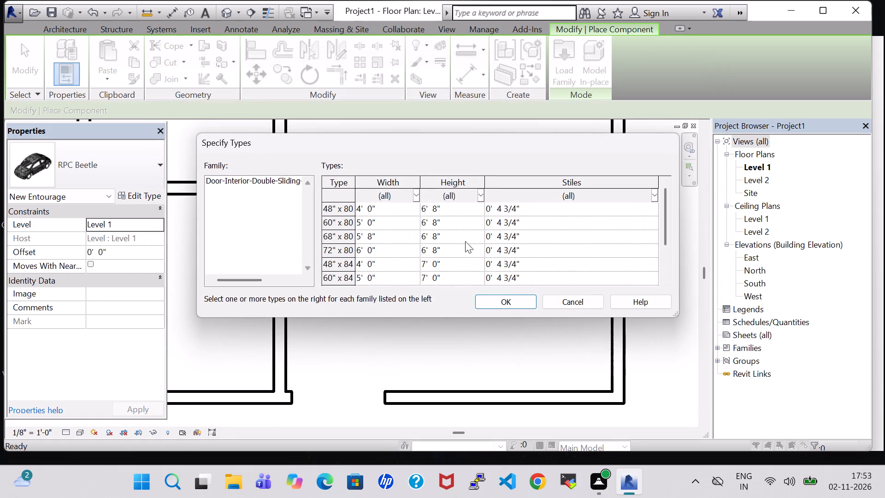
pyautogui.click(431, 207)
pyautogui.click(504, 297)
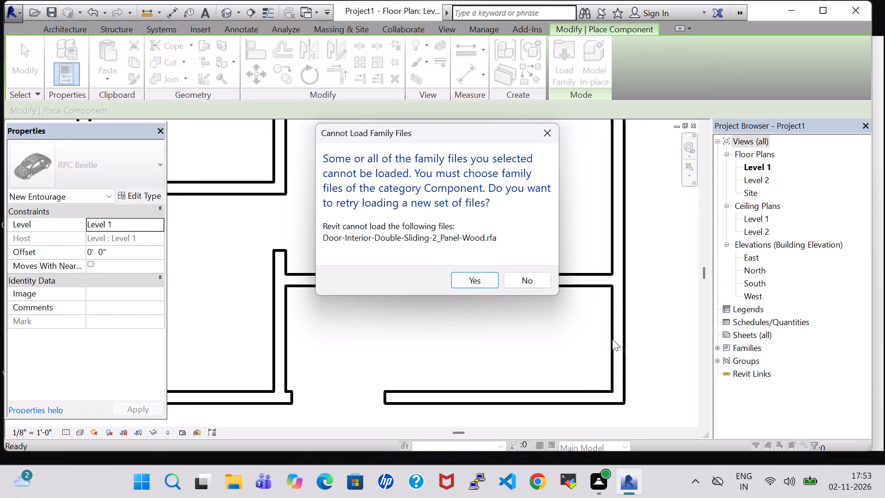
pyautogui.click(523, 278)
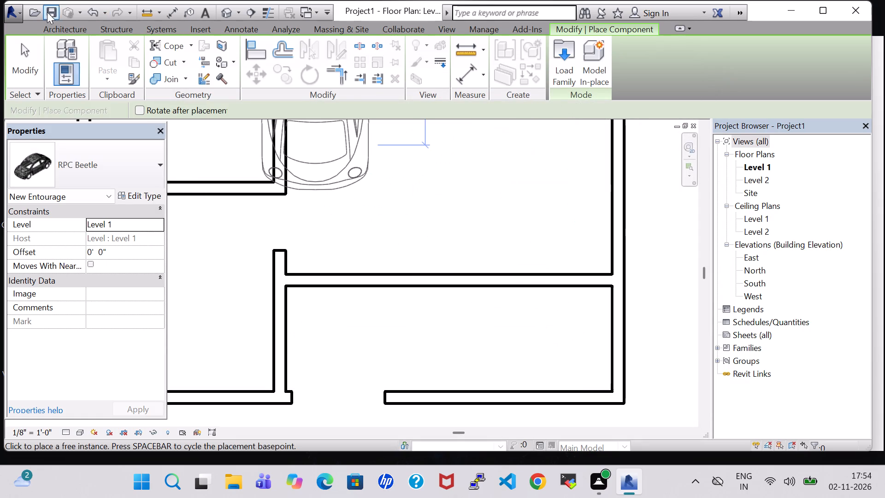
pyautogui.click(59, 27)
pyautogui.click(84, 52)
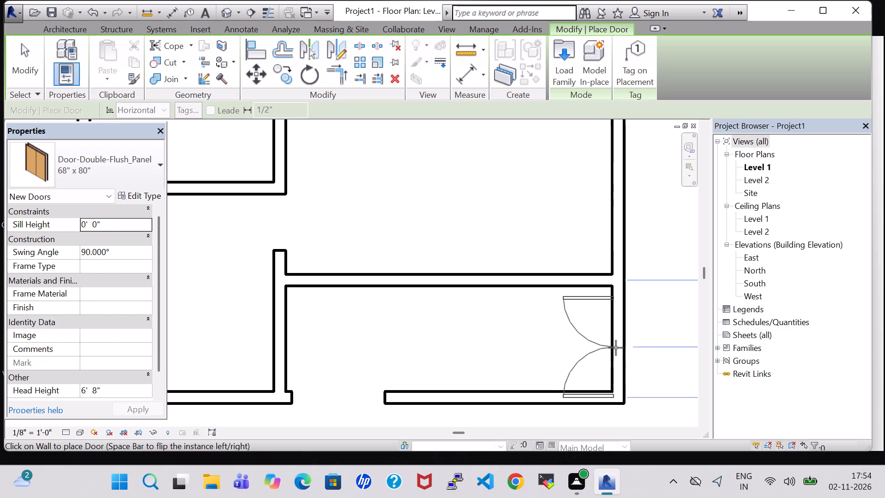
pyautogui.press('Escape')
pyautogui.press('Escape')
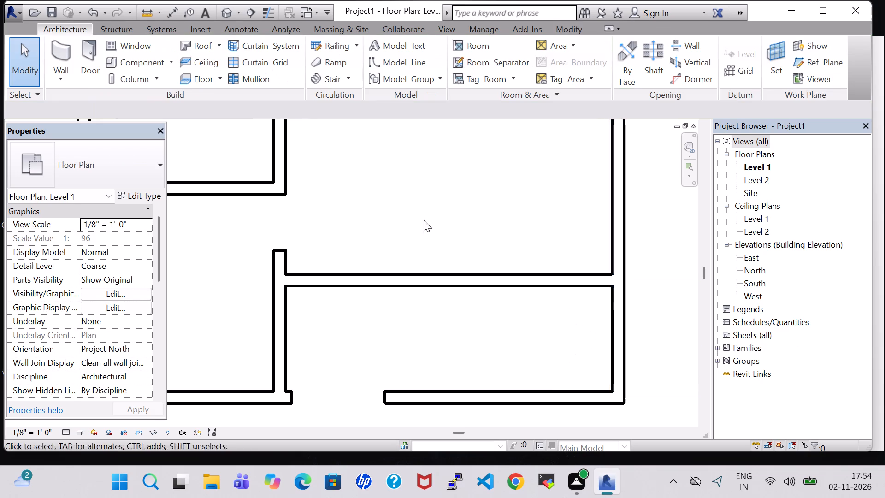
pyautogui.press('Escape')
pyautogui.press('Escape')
# Load the Door-Interior-Double-Sliding-2_Panel-Wood family from the Residential doors folder as a door, with its 48" x 80" type.
pyautogui.click(103, 54)
pyautogui.click(96, 54)
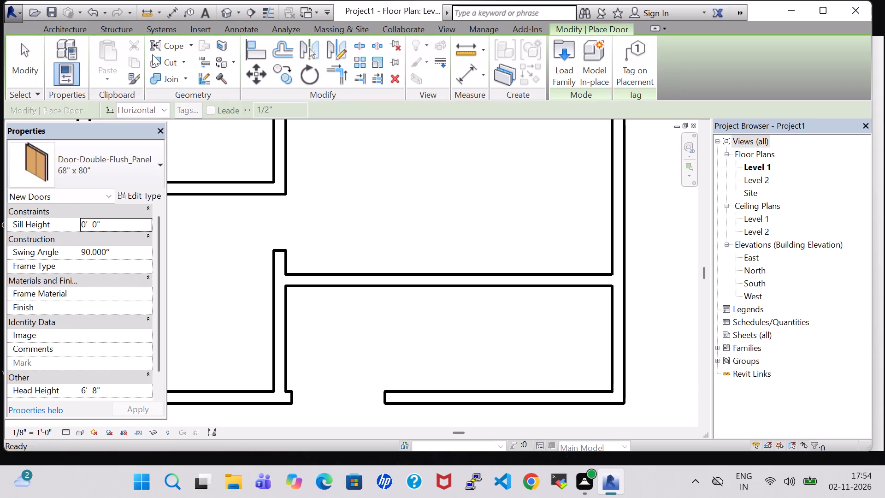
pyautogui.click(555, 57)
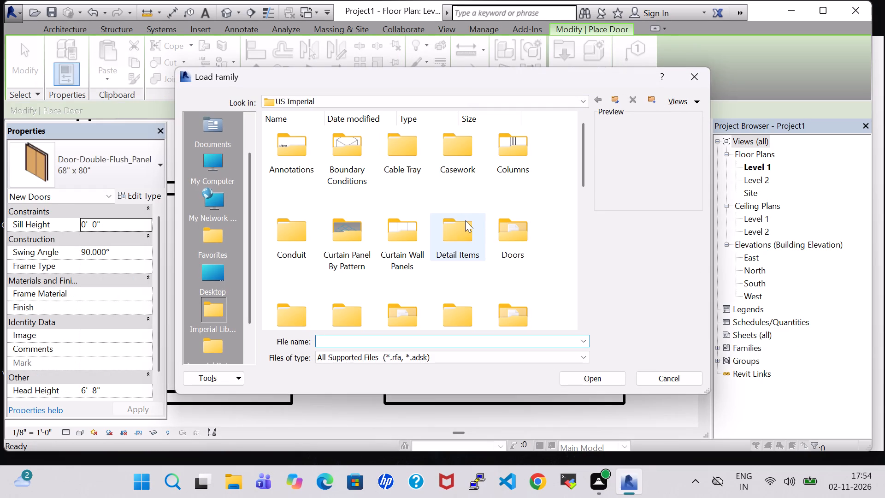
pyautogui.doubleClick(520, 226)
pyautogui.doubleClick(401, 142)
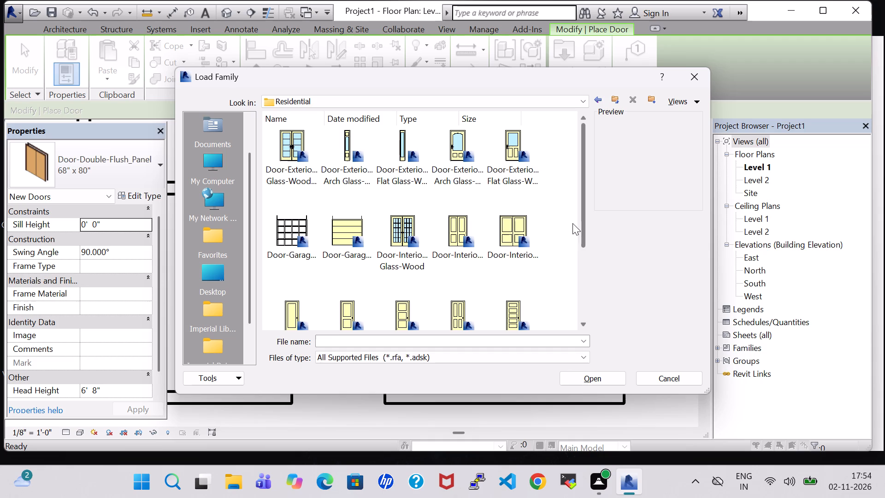
pyautogui.click(500, 225)
pyautogui.click(577, 380)
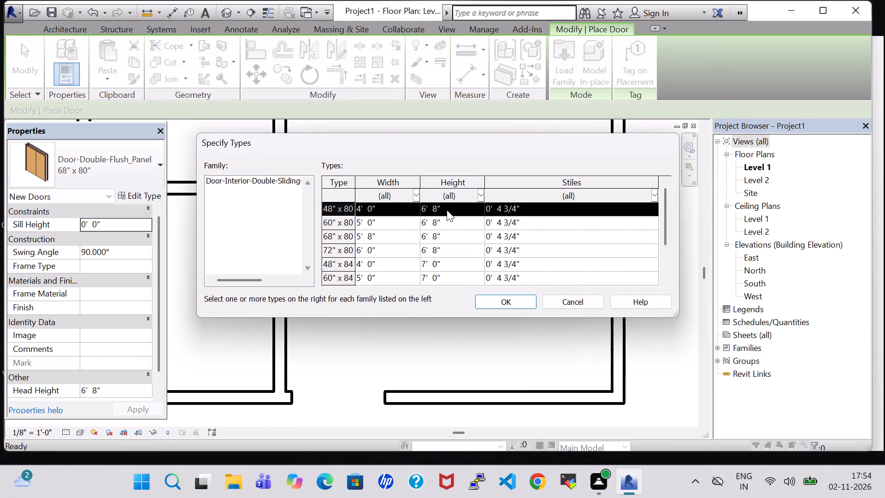
pyautogui.click(447, 210)
pyautogui.click(490, 300)
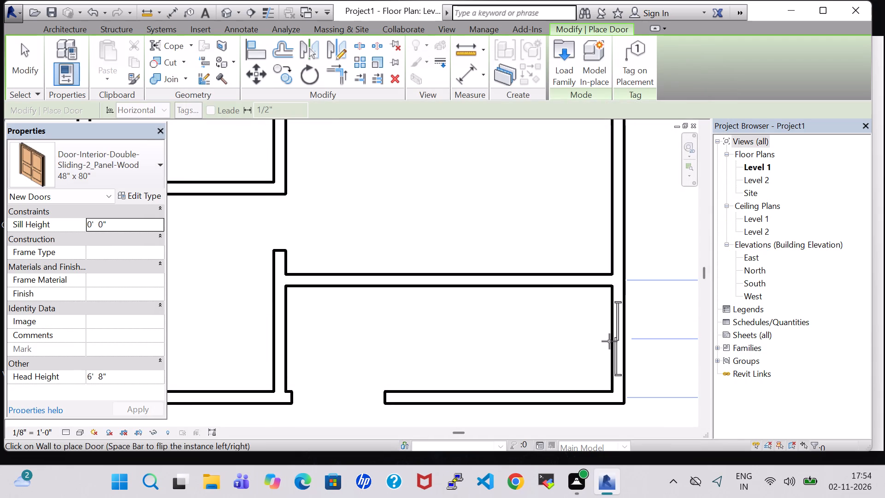
# Place one 48" x 80" double sliding door midway along the lower right-hand room's right exterior wall.
pyautogui.click(609, 341)
pyautogui.press('Escape')
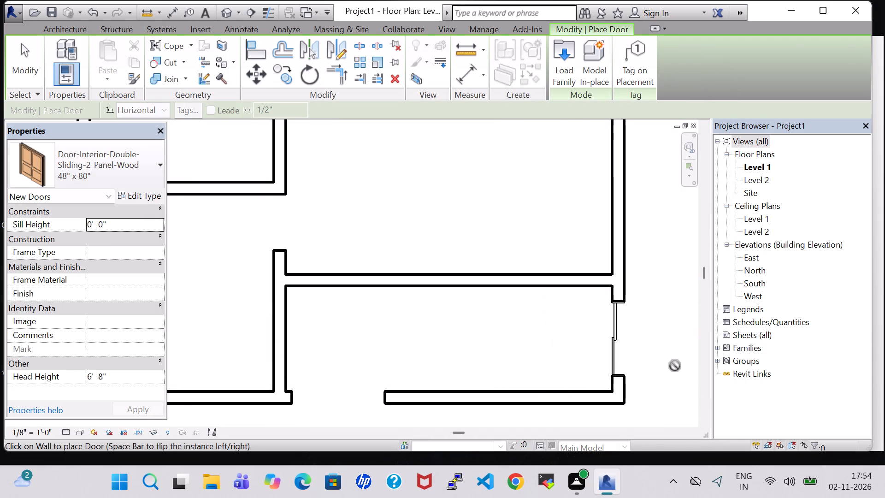
pyautogui.press('Escape')
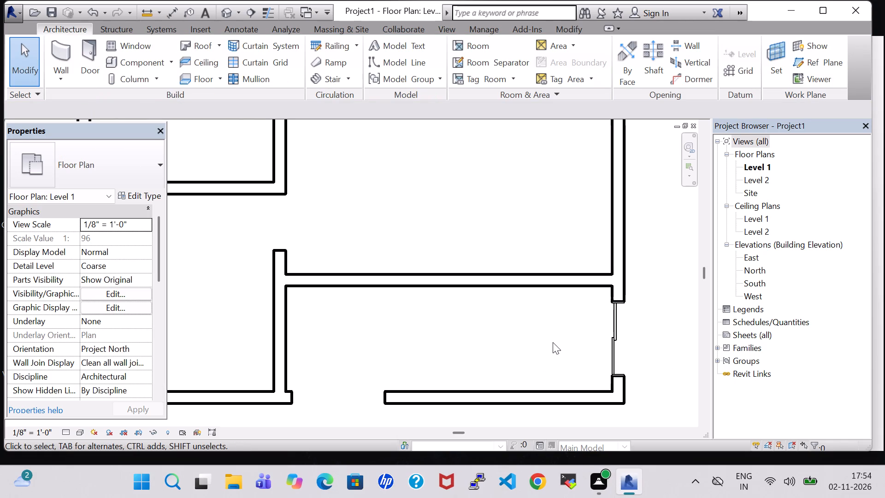
# Examine the sliding door and the front exterior wall opening in the default 3D view.
pyautogui.doubleClick(229, 12)
pyautogui.keyDown('shift'); pyautogui.middleClick(567, 360); pyautogui.keyUp('shift')
pyautogui.keyDown('shift'); pyautogui.moveTo(567, 360); pyautogui.dragTo(527, 285, button='middle'); pyautogui.keyUp('shift')
pyautogui.keyDown('shift'); pyautogui.moveTo(535, 348); pyautogui.dragTo(508, 283, button='middle'); pyautogui.keyUp('shift')
pyautogui.keyDown('shift'); pyautogui.moveTo(508, 281); pyautogui.dragTo(507, 262, button='middle'); pyautogui.keyUp('shift')
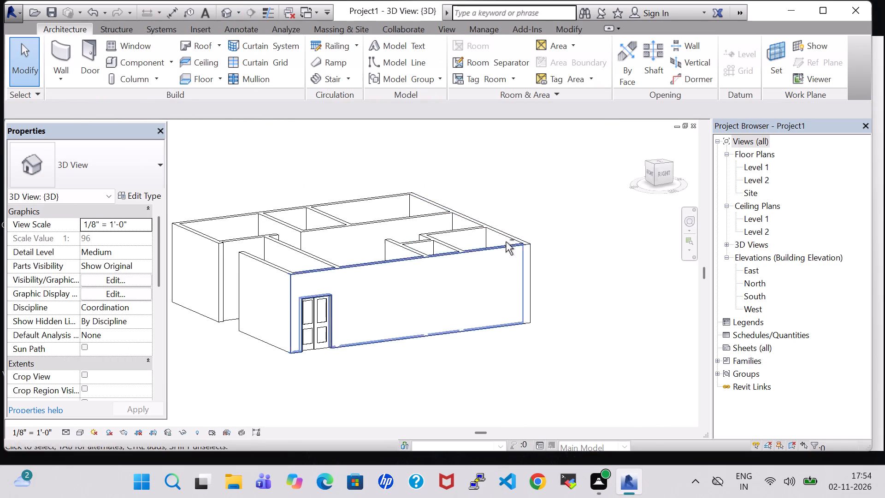
pyautogui.keyDown('shift'); pyautogui.moveTo(452, 367); pyautogui.dragTo(513, 371, button='middle'); pyautogui.keyUp('shift')
pyautogui.keyDown('shift'); pyautogui.moveTo(564, 371); pyautogui.dragTo(578, 371, button='middle'); pyautogui.keyUp('shift')
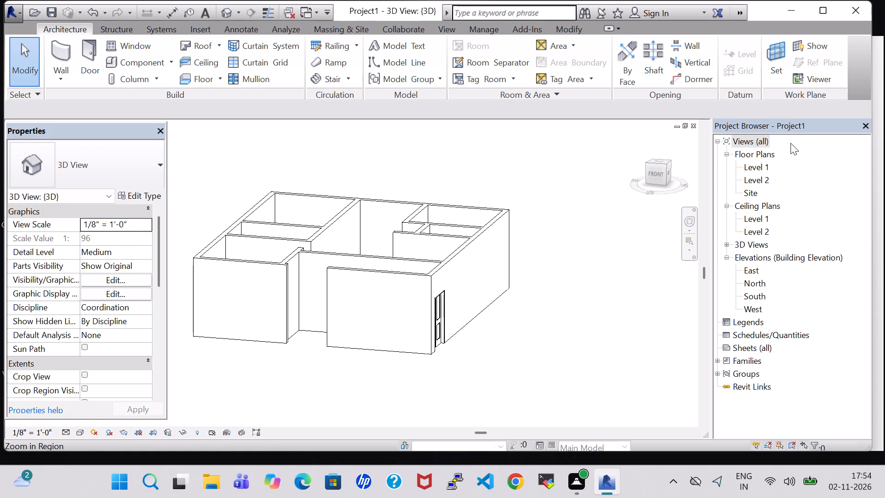
# On the Level 1 floor plan, load the Door-Exterior-Double-Full Glass-Wood_Clad family from the Residential doors folder, with its 60" x 80" type.
pyautogui.doubleClick(755, 171)
pyautogui.scroll(-4, 517, 299)
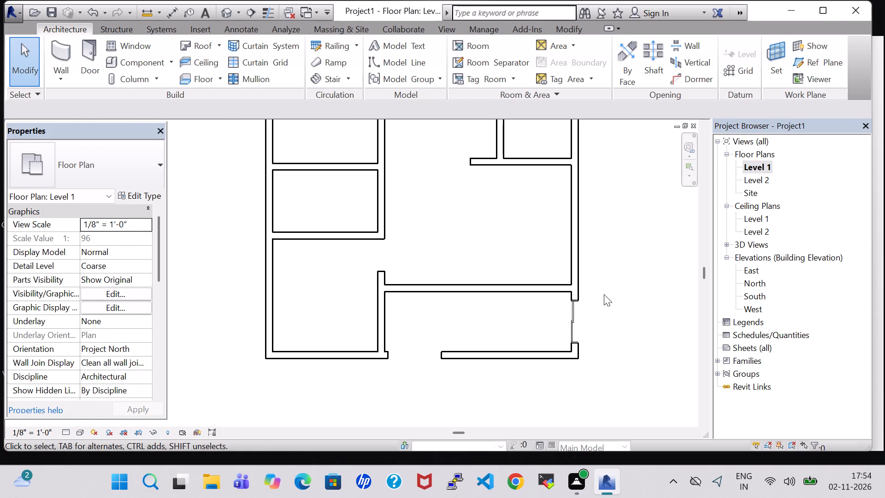
pyautogui.moveTo(604, 294); pyautogui.dragTo(586, 303, button='middle')
pyautogui.scroll(-2, 586, 303)
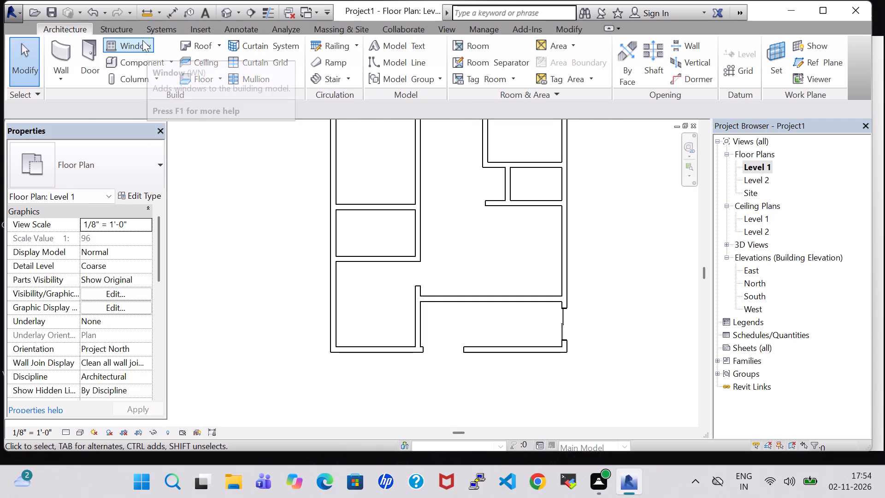
pyautogui.click(90, 63)
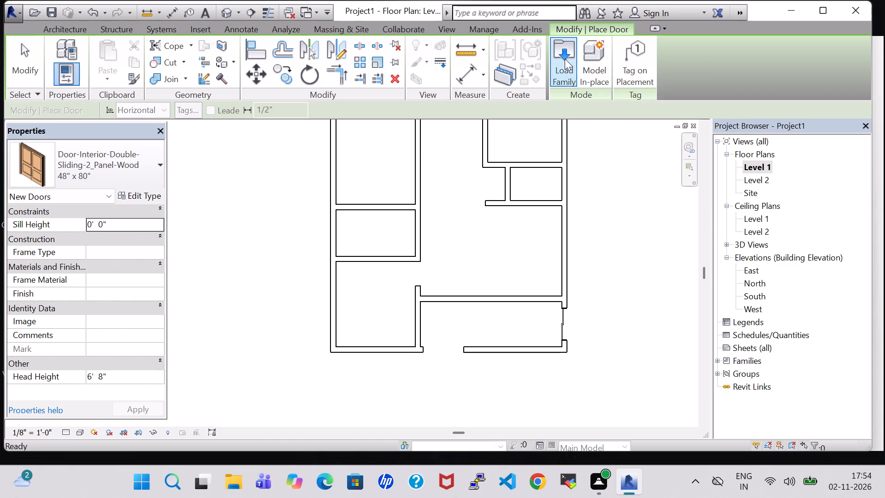
pyautogui.click(565, 59)
pyautogui.scroll(-1, 504, 271)
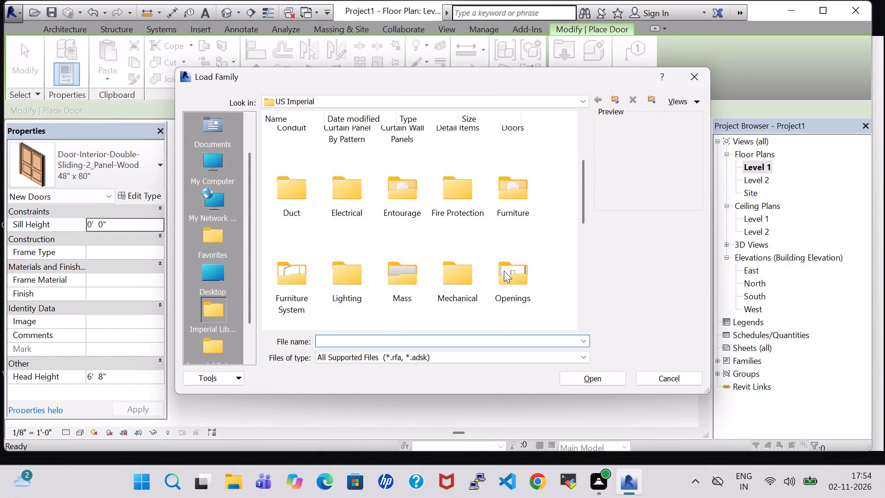
pyautogui.scroll(1, 513, 203)
pyautogui.doubleClick(513, 232)
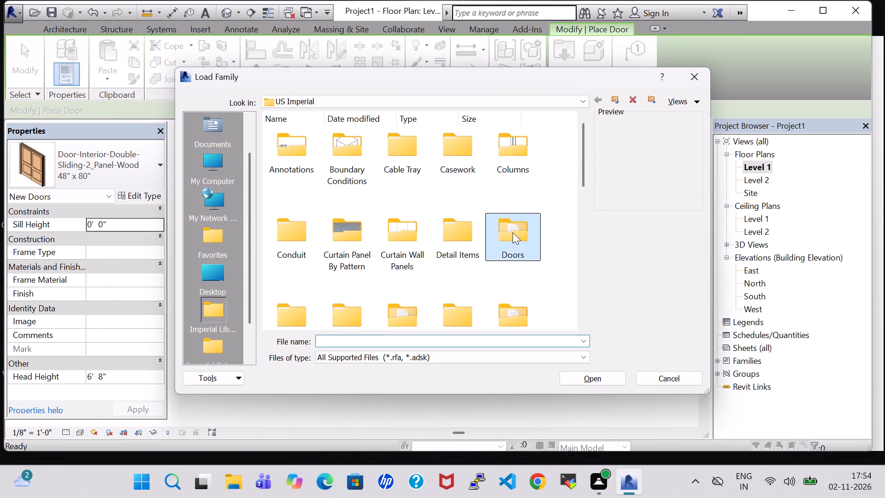
pyautogui.doubleClick(388, 161)
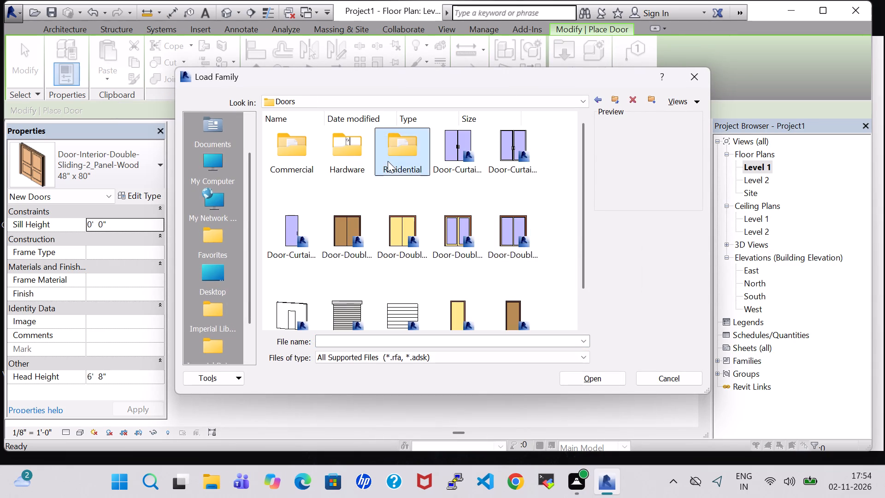
pyautogui.click(298, 157)
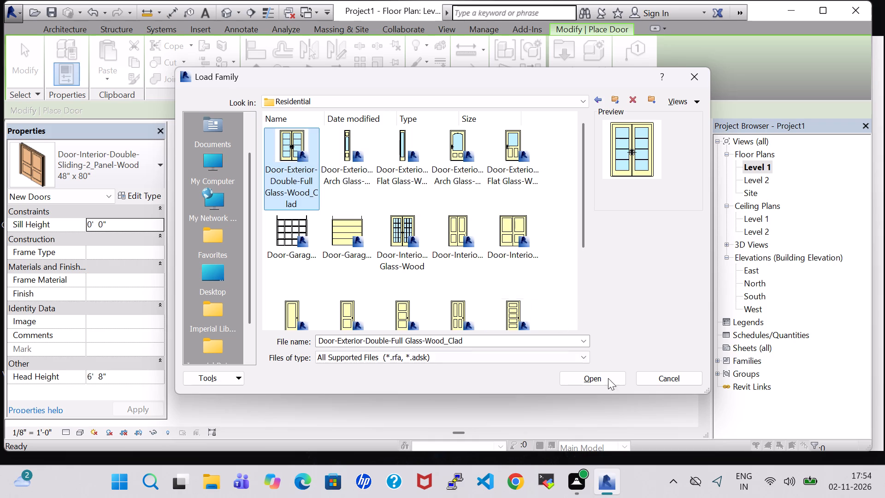
pyautogui.click(608, 383)
pyautogui.click(384, 207)
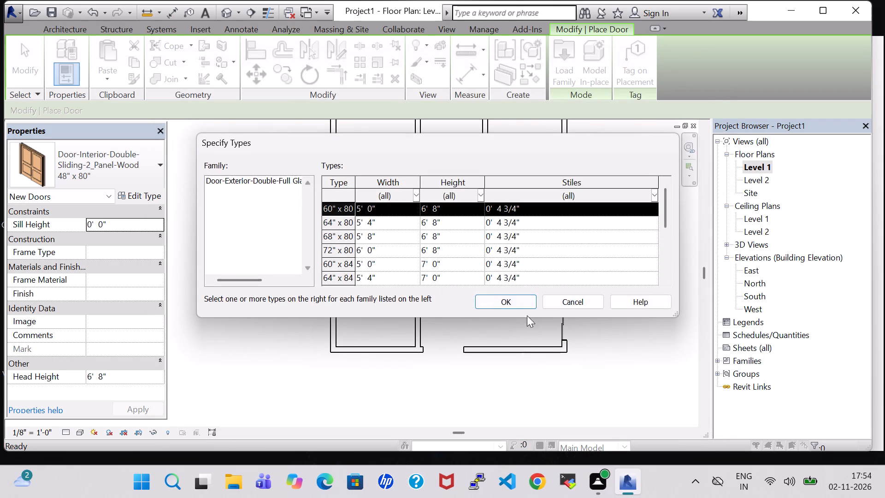
pyautogui.click(522, 308)
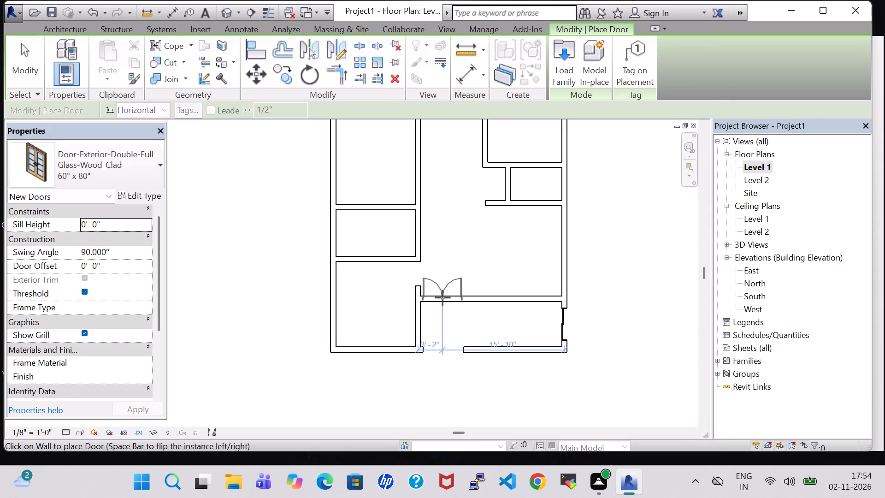
# Place one 60" x 80" double glass door in the lower right-hand room's upper partition, centred about 15' 10" from the right exterior wall.
pyautogui.click(442, 297)
pyautogui.scroll(-3, 540, 261)
pyautogui.press('Escape')
pyautogui.press('Escape')
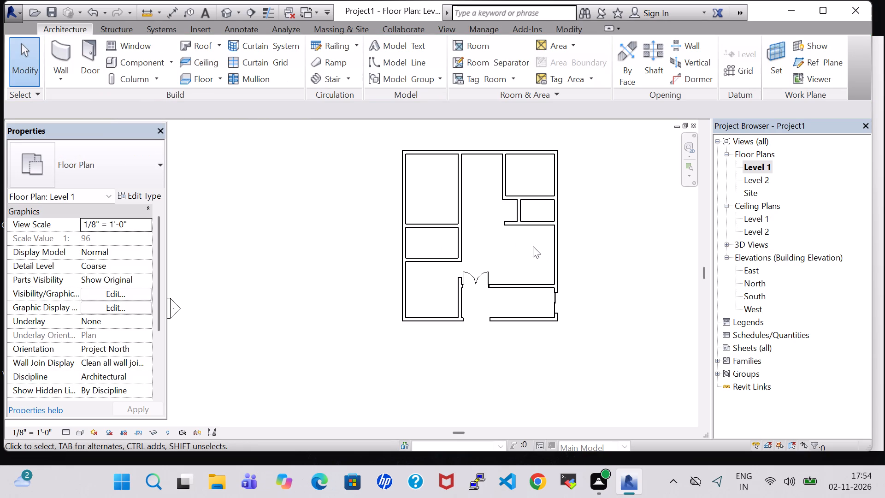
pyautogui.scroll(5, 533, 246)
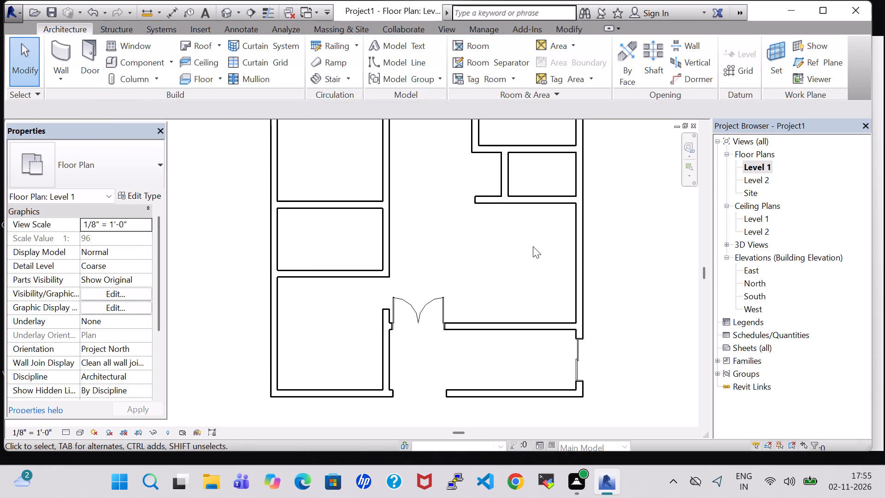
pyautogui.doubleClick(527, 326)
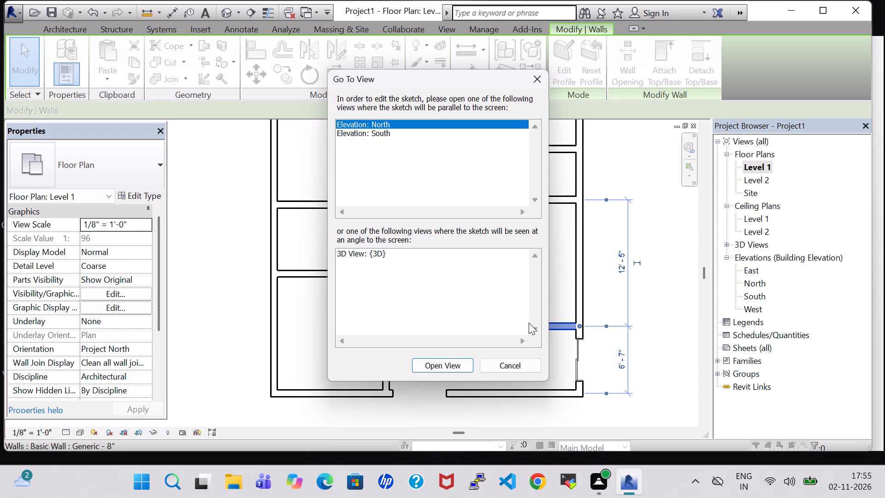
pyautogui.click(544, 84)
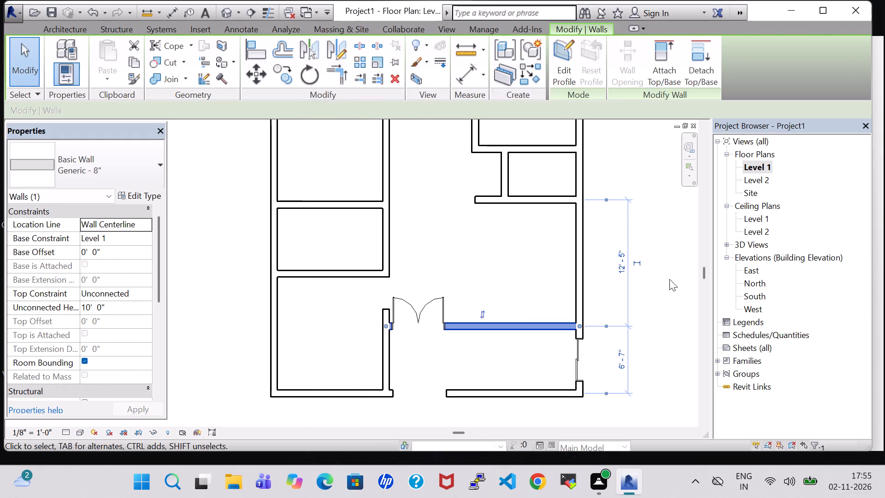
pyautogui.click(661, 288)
# Nudge the sliding door in the right exterior wall towards the front wall until its centre is 2' 9 1/2" from that wall.
pyautogui.click(575, 367)
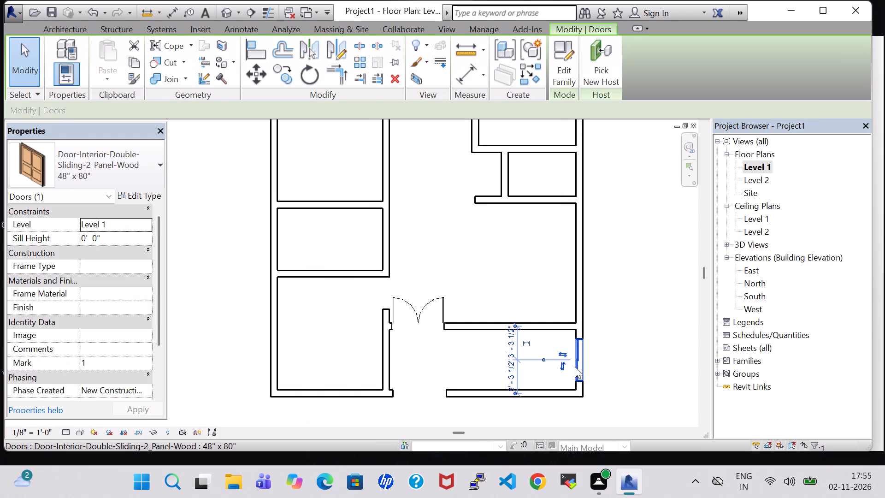
pyautogui.press('Down')
pyautogui.press('Down')
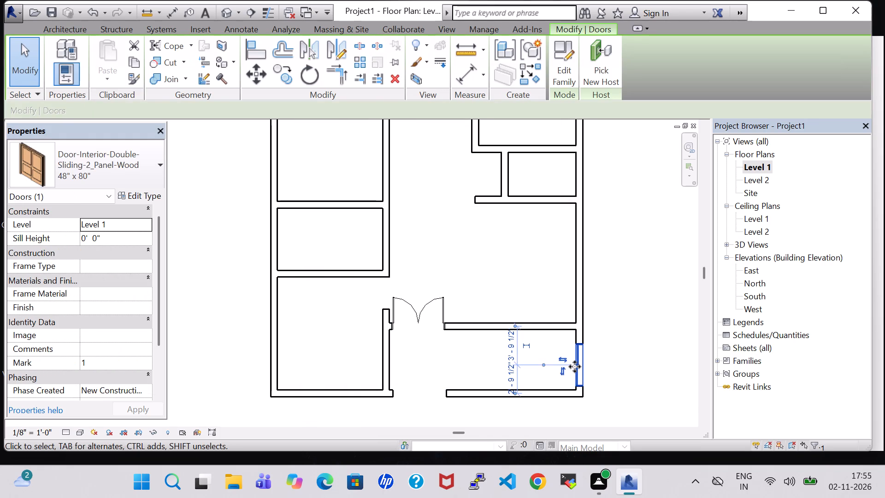
pyautogui.press('Down')
pyautogui.press('Up')
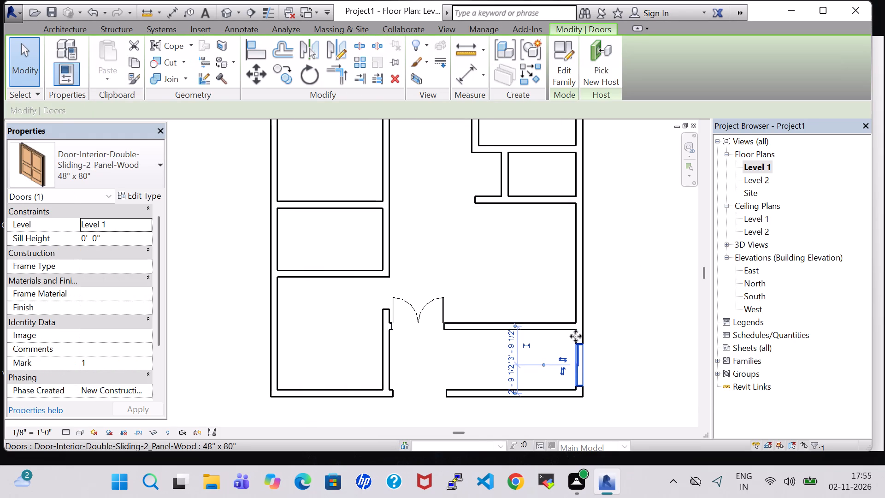
# Nudge the partition holding the double glass door towards the front exterior wall until the two walls are 5' 4" apart.
pyautogui.click(504, 322)
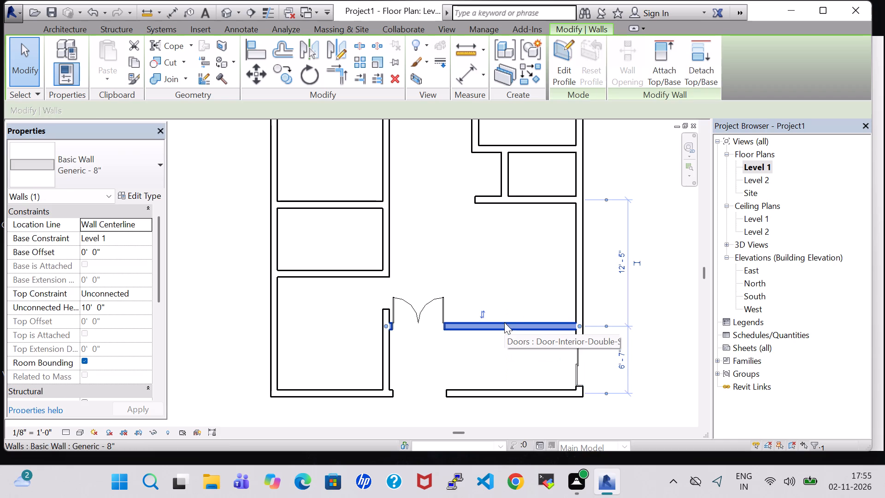
pyautogui.press('Down')
pyautogui.press('Down')
pyautogui.press('Down')
pyautogui.press('Down')
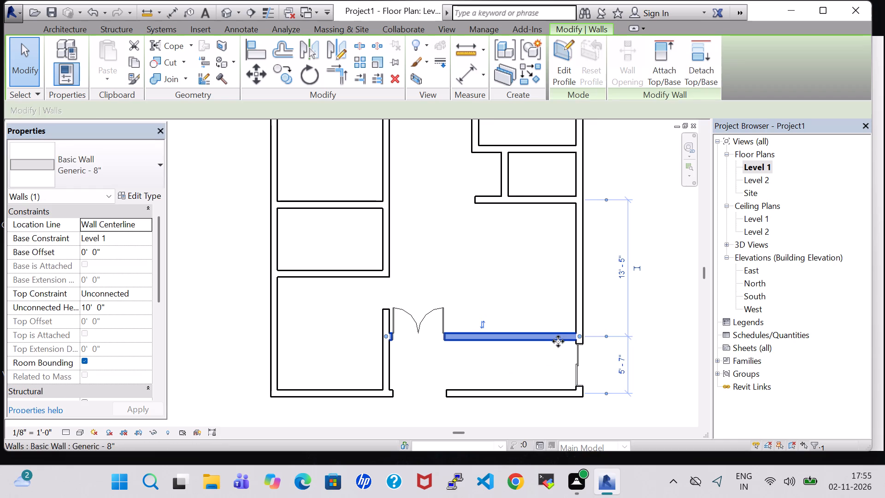
pyautogui.press('Down')
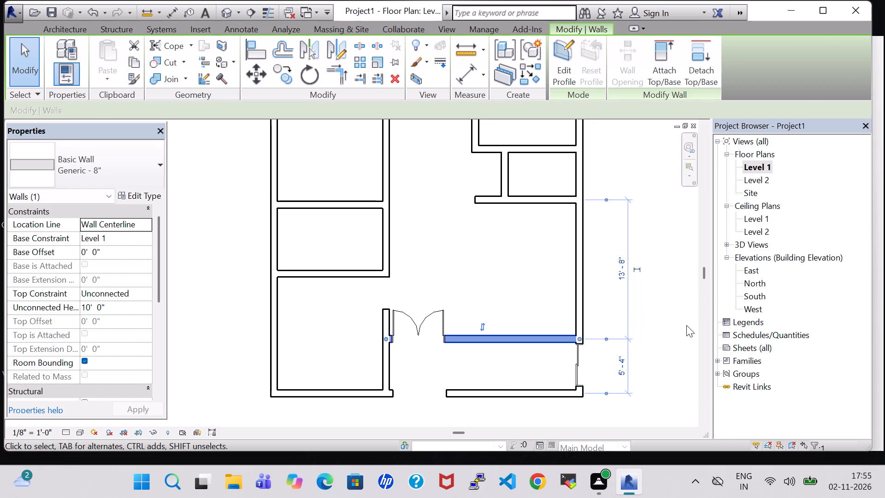
pyautogui.click(676, 325)
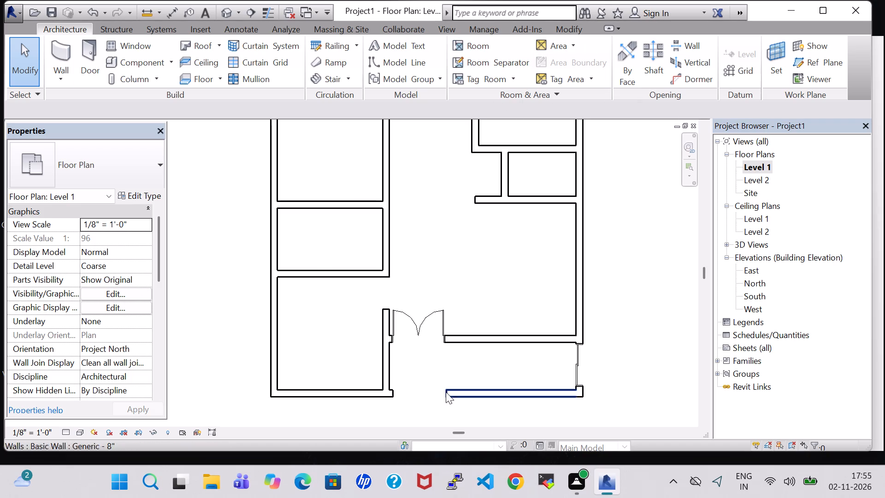
# Draw a straight room separation line along the outer face across the front exterior wall opening, joining the two wall ends.
pyautogui.scroll(6, 413, 422)
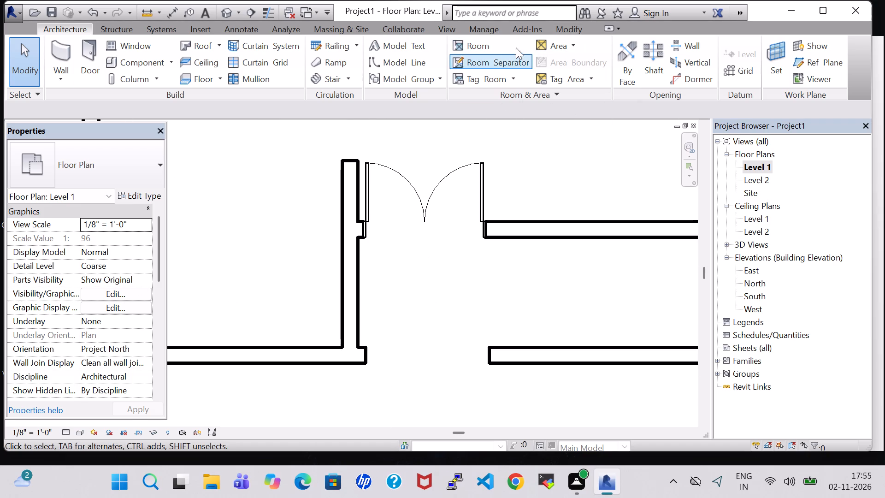
pyautogui.click(495, 62)
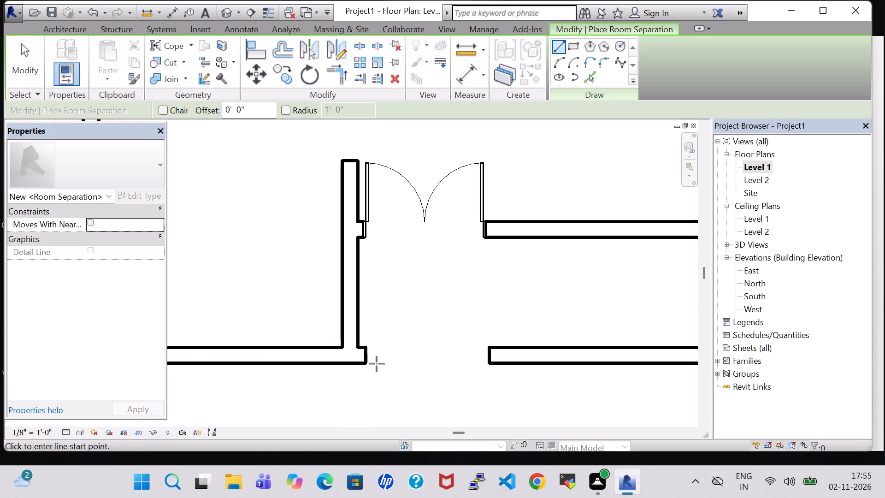
pyautogui.doubleClick(366, 364)
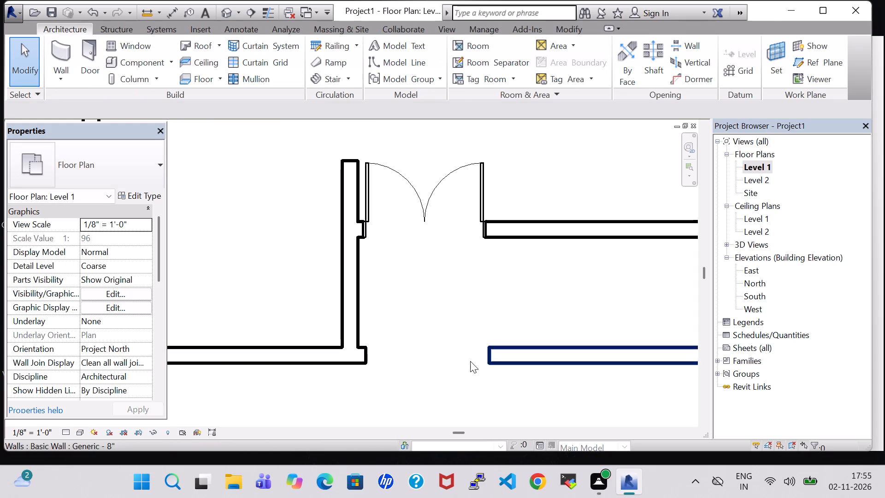
pyautogui.click(473, 60)
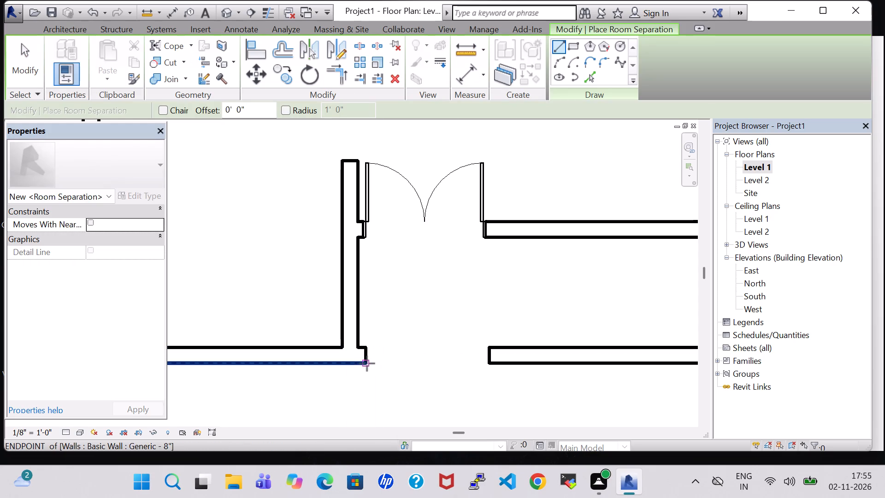
pyautogui.click(365, 363)
pyautogui.click(487, 363)
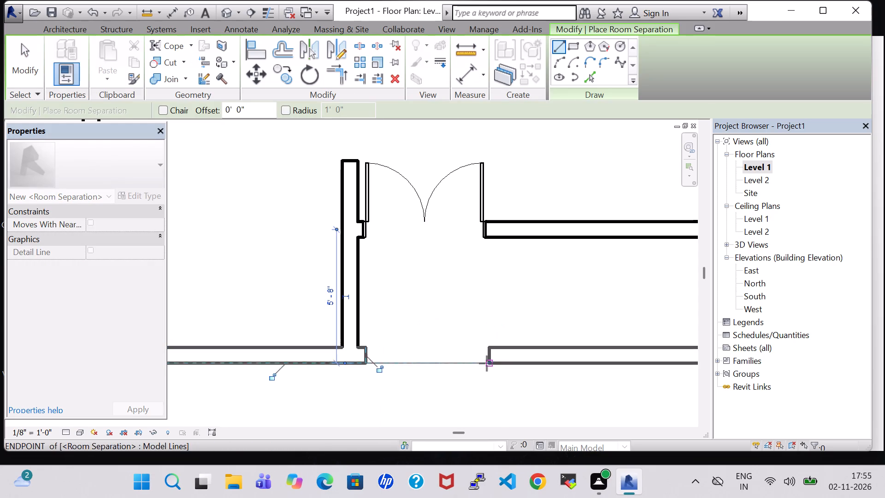
pyautogui.press('Escape')
pyautogui.press('Escape')
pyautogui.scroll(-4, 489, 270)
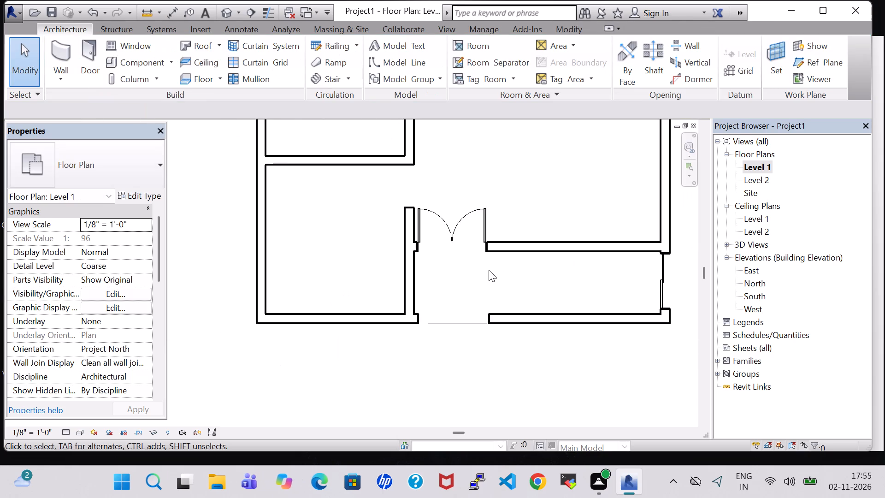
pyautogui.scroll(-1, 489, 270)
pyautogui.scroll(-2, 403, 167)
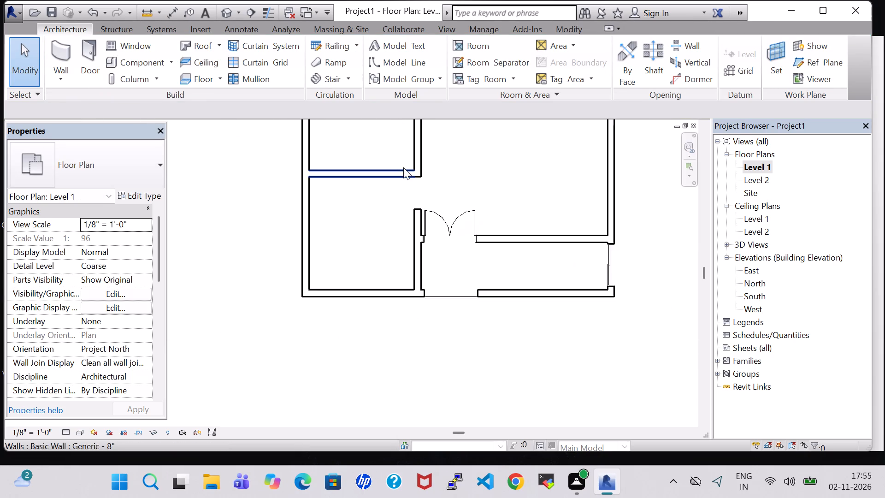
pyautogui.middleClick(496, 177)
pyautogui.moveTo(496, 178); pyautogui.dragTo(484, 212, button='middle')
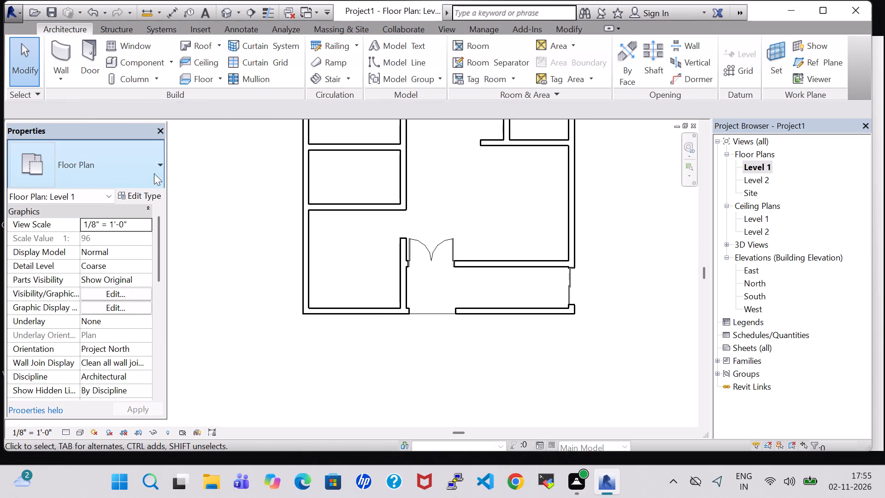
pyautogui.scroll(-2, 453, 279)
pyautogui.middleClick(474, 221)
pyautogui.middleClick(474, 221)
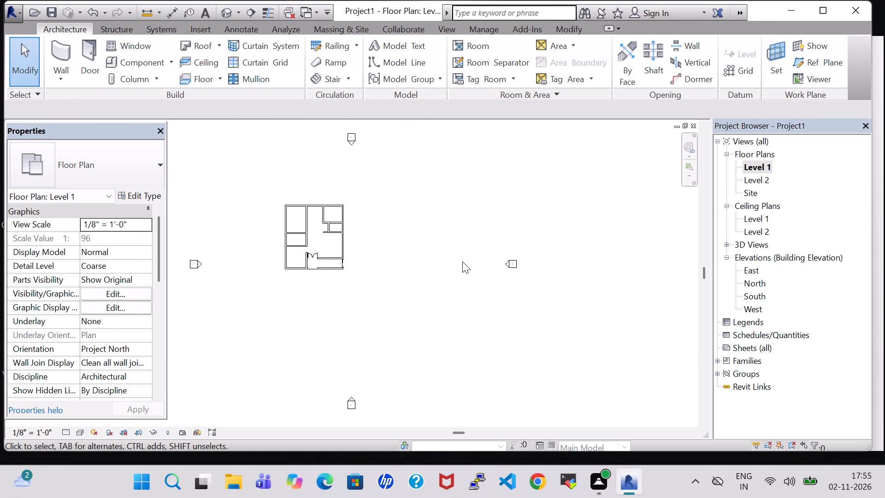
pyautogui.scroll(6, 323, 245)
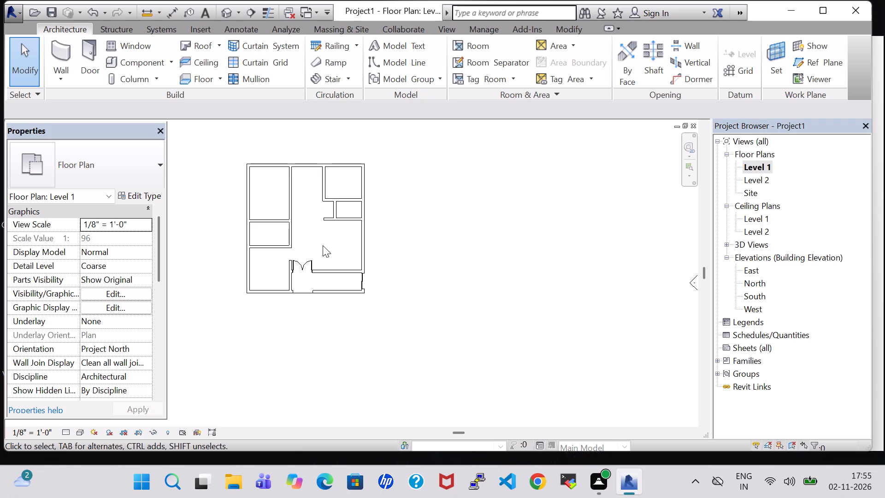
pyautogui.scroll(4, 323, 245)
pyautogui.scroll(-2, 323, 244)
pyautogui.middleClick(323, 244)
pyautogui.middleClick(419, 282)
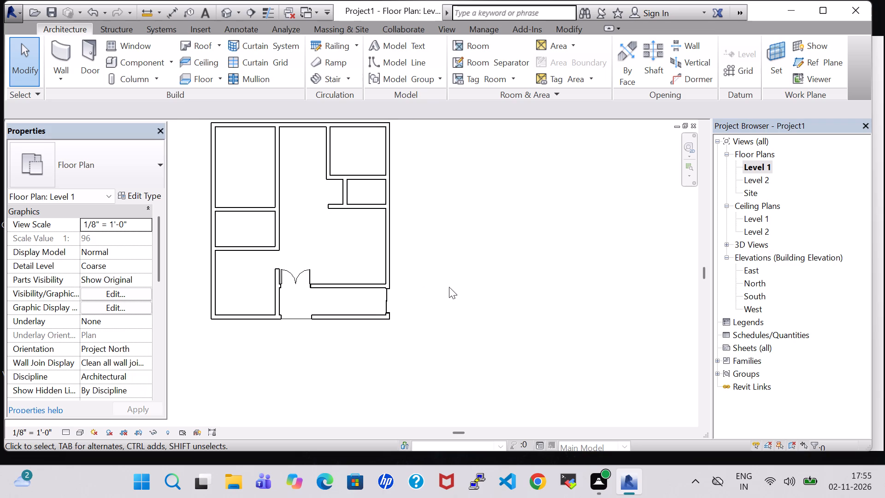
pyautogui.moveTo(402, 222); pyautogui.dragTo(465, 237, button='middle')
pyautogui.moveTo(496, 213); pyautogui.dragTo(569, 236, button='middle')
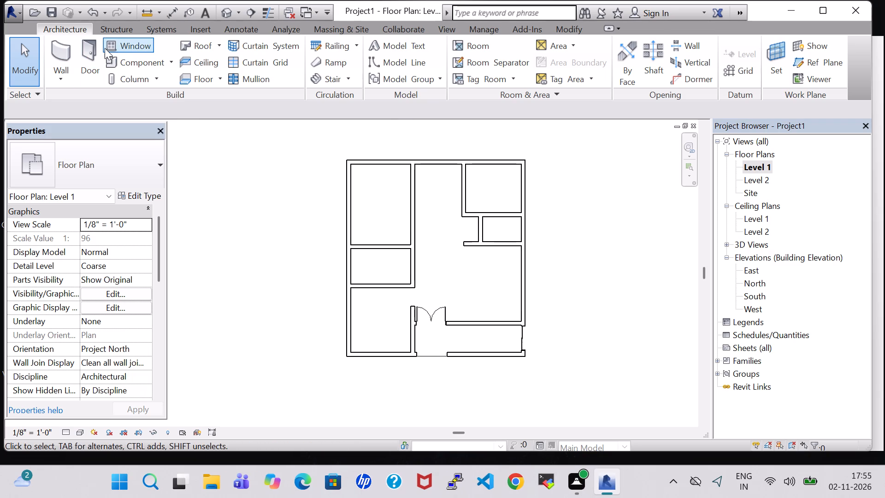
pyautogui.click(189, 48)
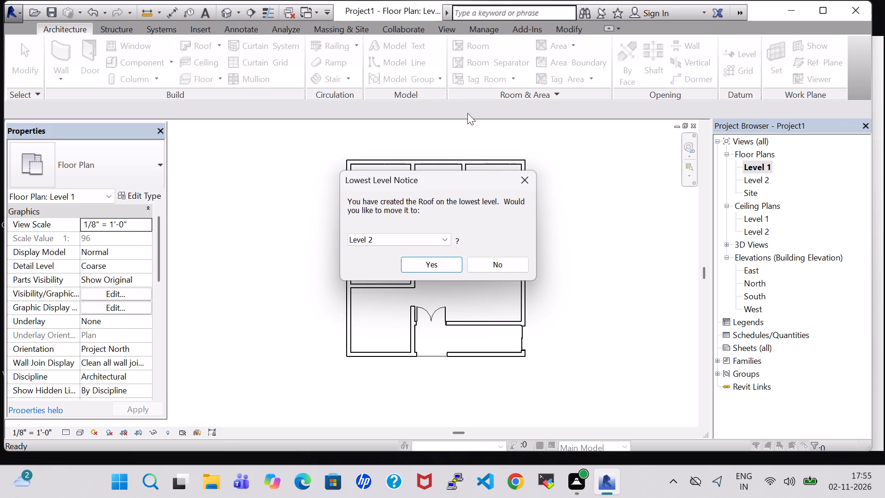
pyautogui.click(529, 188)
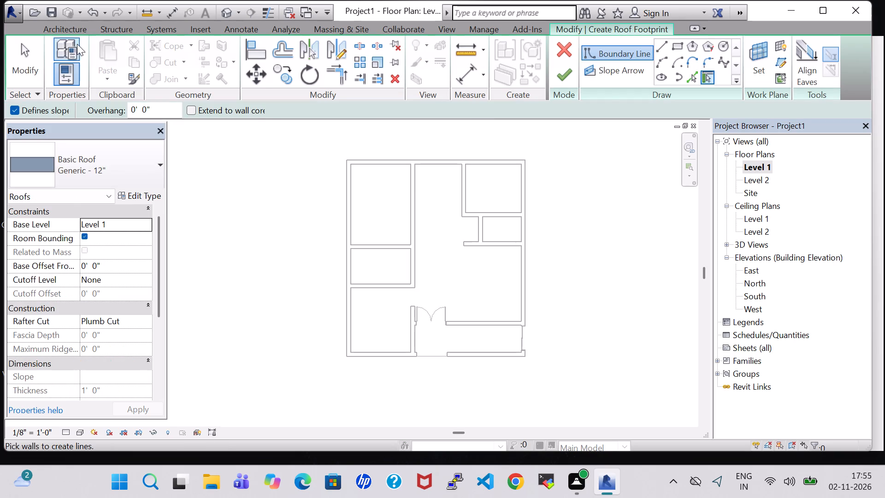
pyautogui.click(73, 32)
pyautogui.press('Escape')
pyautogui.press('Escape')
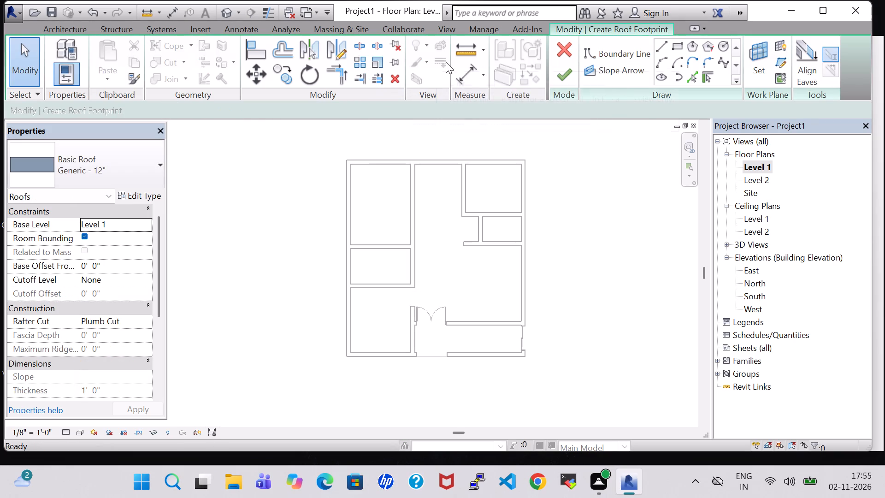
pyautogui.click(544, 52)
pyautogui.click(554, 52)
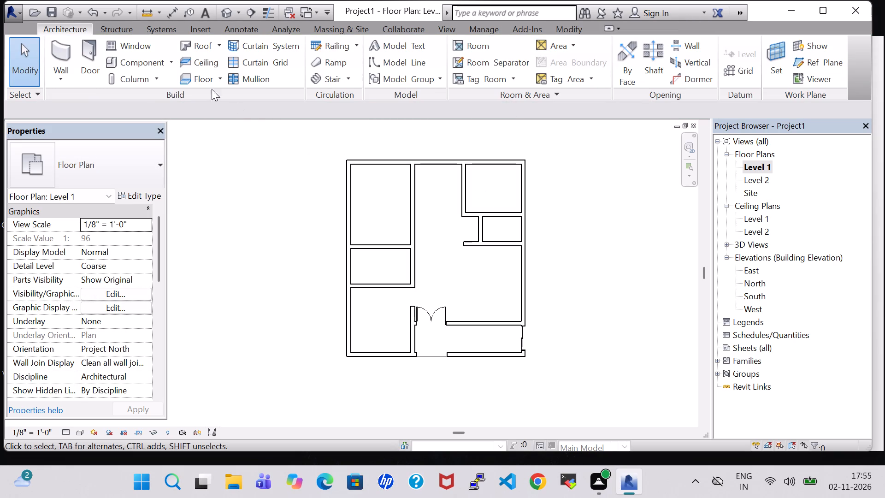
# Start a Generic - 12" floor on Level 1 and draw straight boundary lines along the back and right exterior walls' outer faces.
pyautogui.click(188, 80)
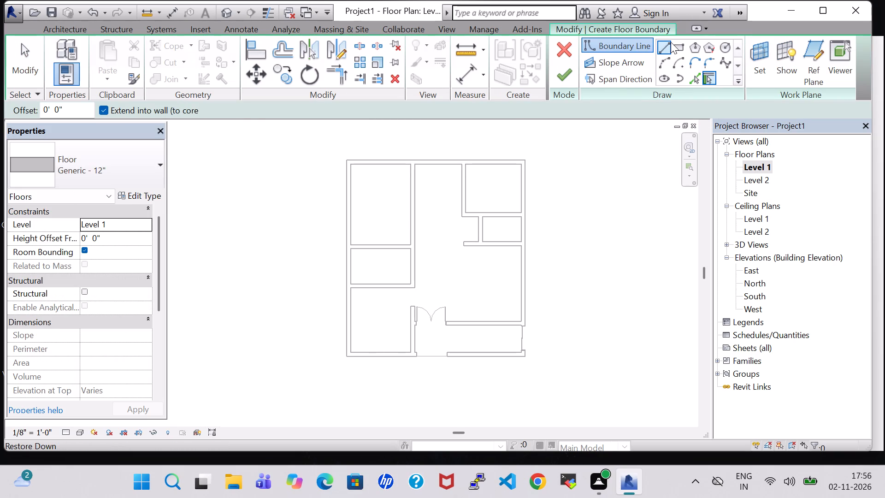
pyautogui.click(671, 42)
pyautogui.scroll(5, 411, 162)
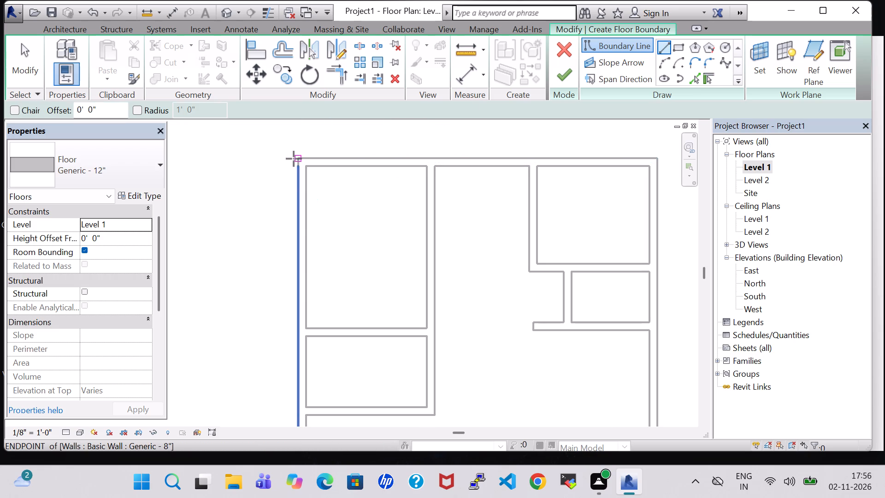
pyautogui.click(297, 159)
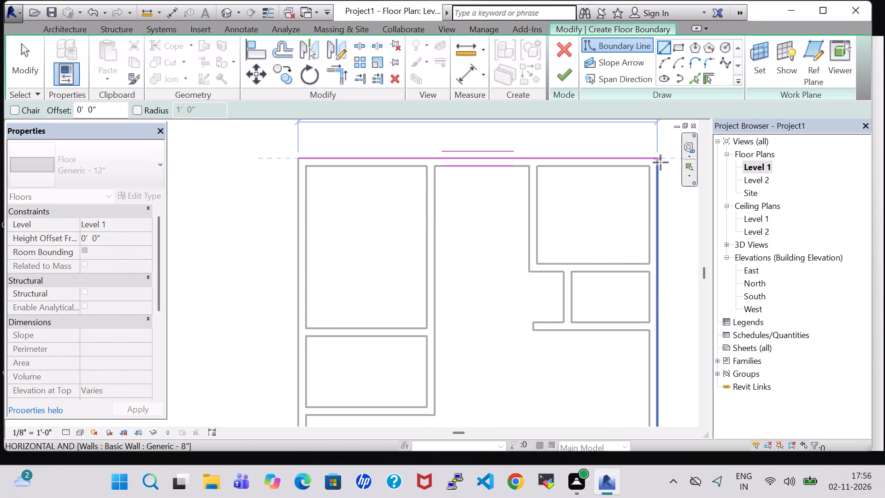
pyautogui.click(660, 160)
pyautogui.click(660, 160)
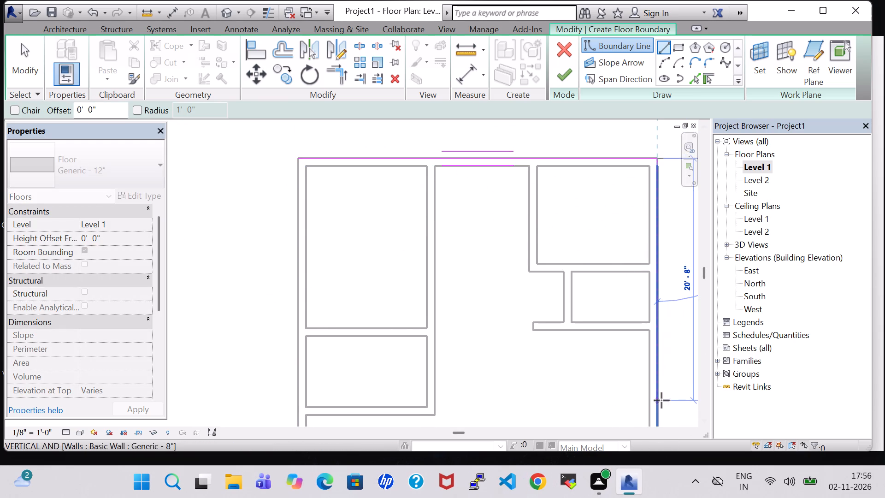
pyautogui.moveTo(661, 400); pyautogui.dragTo(655, 300, button='middle')
pyautogui.scroll(-2, 655, 300)
pyautogui.moveTo(652, 368); pyautogui.dragTo(649, 354, button='middle')
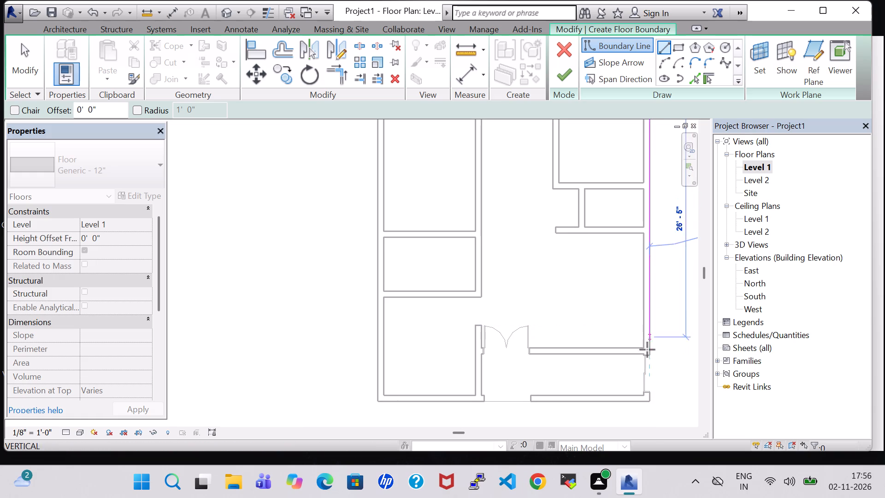
pyautogui.scroll(4, 648, 398)
pyautogui.click(649, 403)
pyautogui.click(649, 403)
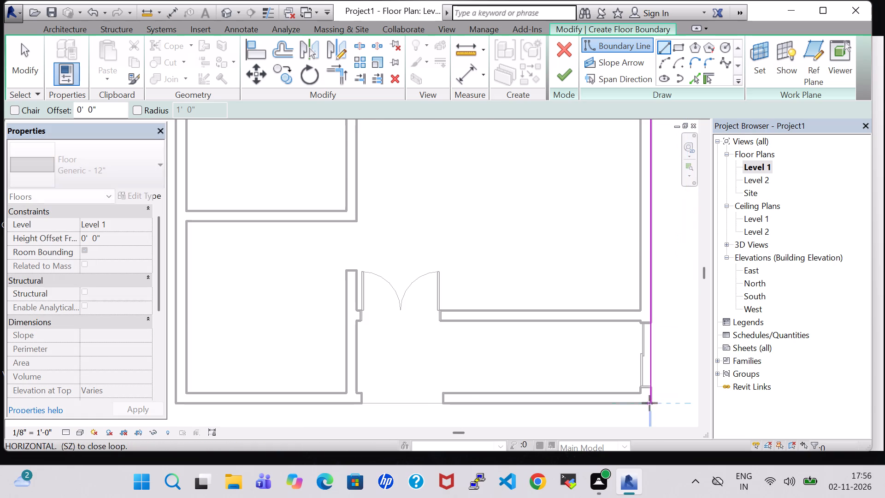
# Continue the floor boundary along the outer faces of the front and left exterior walls, closing the loop at the back left corner.
pyautogui.moveTo(244, 408); pyautogui.dragTo(274, 406, button='middle')
pyautogui.doubleClick(209, 403)
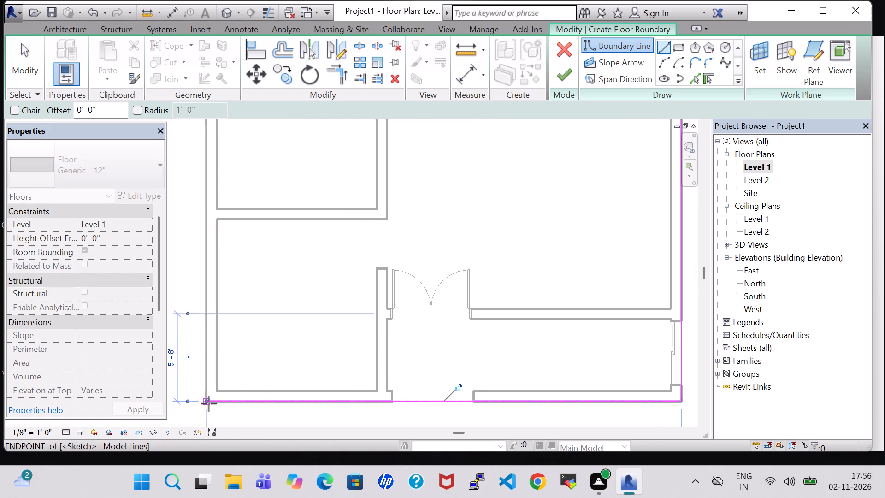
pyautogui.moveTo(210, 196); pyautogui.dragTo(223, 222, button='middle')
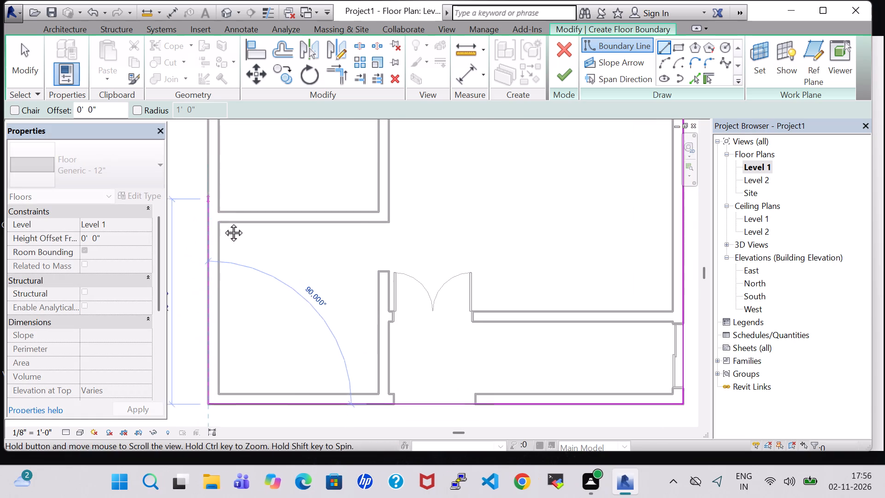
pyautogui.moveTo(223, 222); pyautogui.dragTo(227, 290, button='middle')
pyautogui.scroll(-2, 227, 288)
pyautogui.moveTo(216, 160); pyautogui.dragTo(232, 268, button='middle')
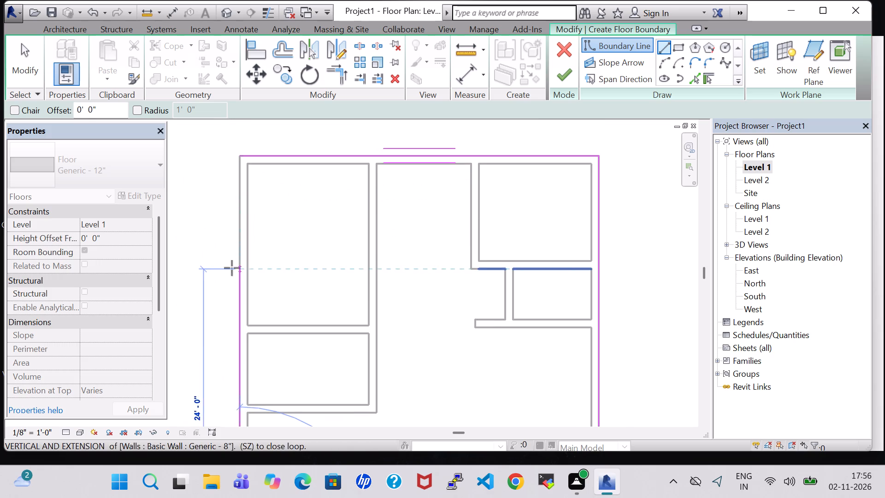
pyautogui.click(238, 154)
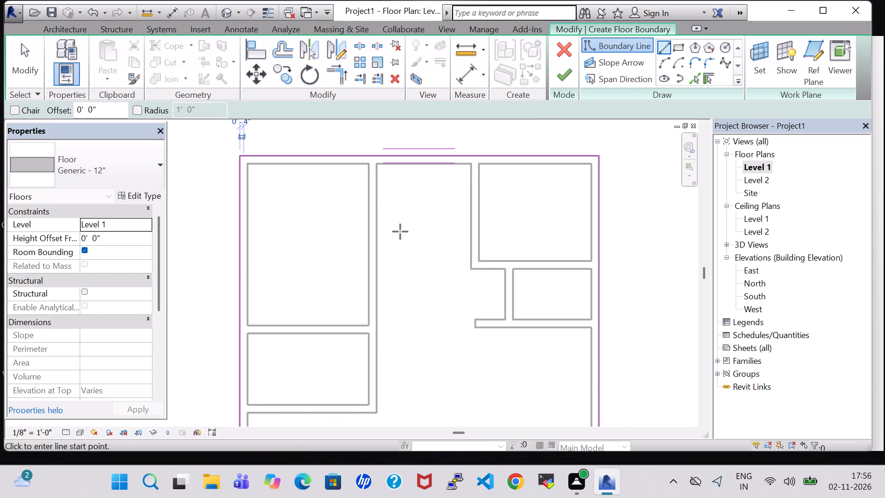
# Draw a boundary line about 13' 8" long from the right boundary beneath the double-door partition, and a 5' 2 1/2" line to the front boundary.
pyautogui.moveTo(567, 406); pyautogui.dragTo(513, 188, button='middle')
pyautogui.scroll(5, 538, 257)
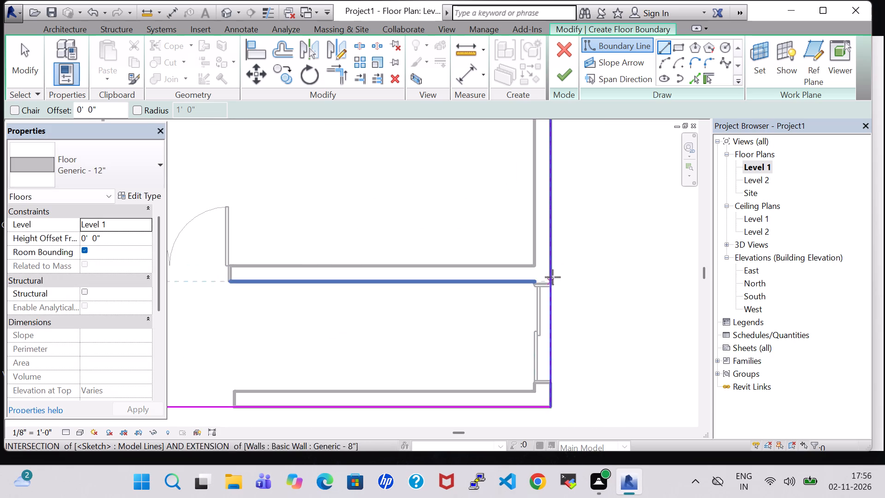
pyautogui.click(551, 283)
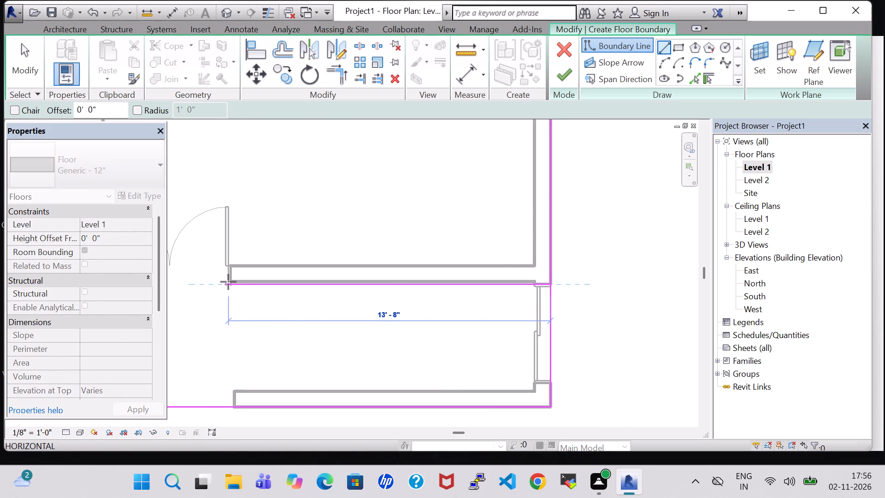
pyautogui.click(228, 282)
pyautogui.click(230, 284)
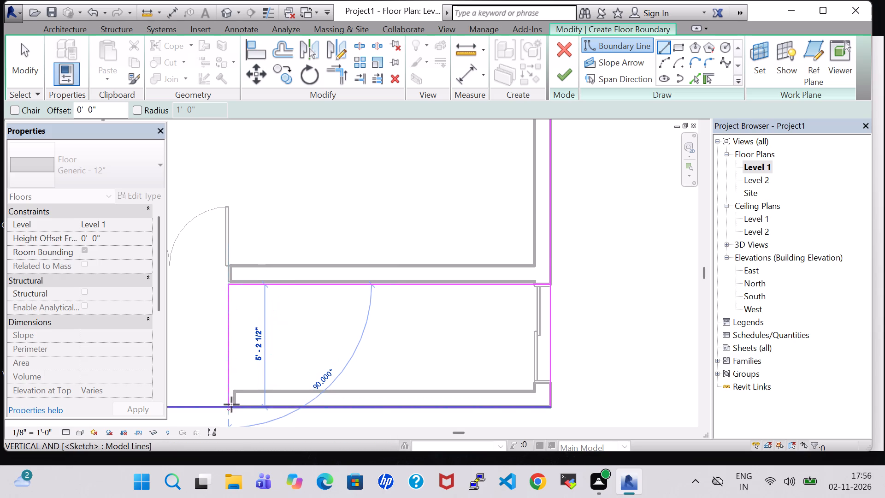
pyautogui.click(231, 404)
pyautogui.press('Escape')
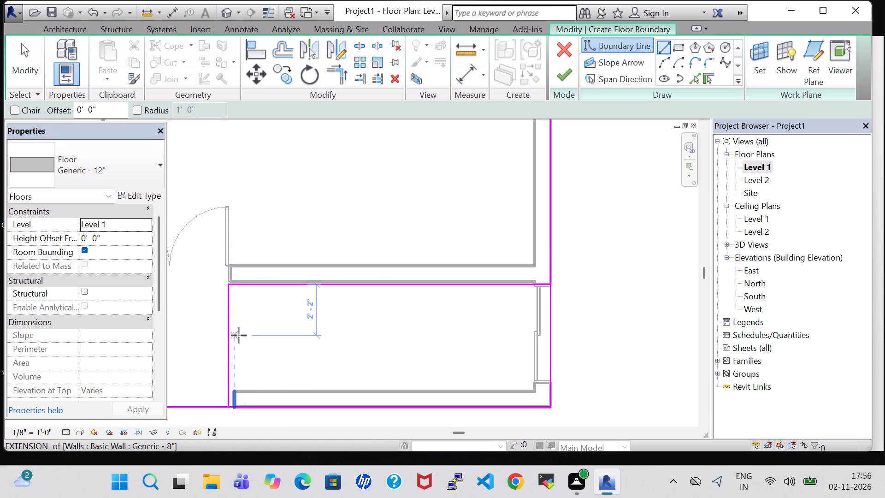
pyautogui.press('Escape')
# Nudge the short vertical boundary line towards the right exterior wall until it is 13' 5" from the right boundary.
pyautogui.click(234, 328)
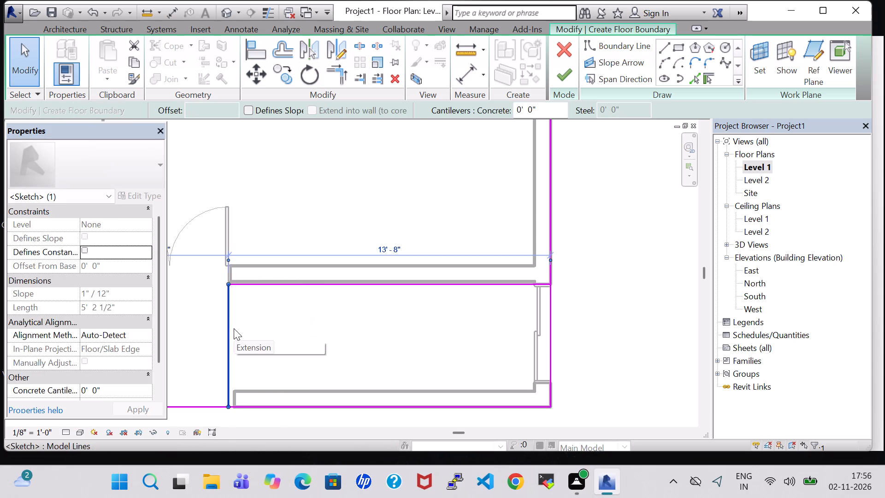
pyautogui.press('Right')
pyautogui.press('Right')
pyautogui.press('Right')
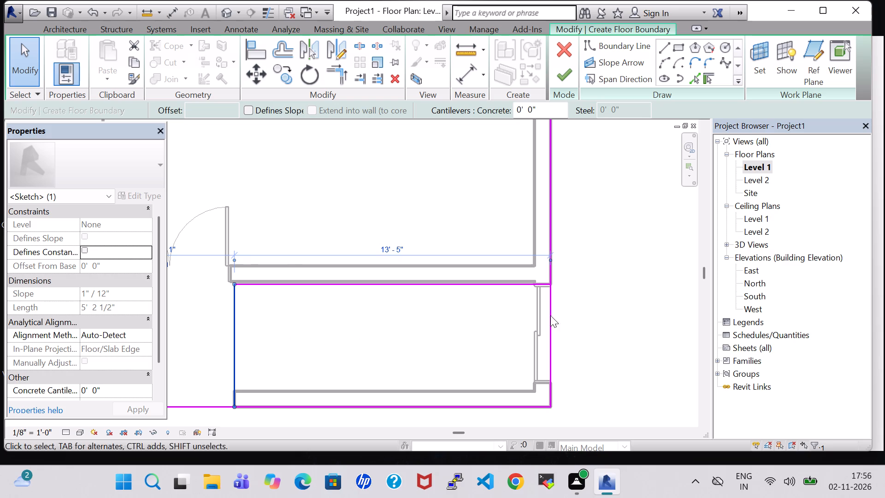
pyautogui.click(601, 313)
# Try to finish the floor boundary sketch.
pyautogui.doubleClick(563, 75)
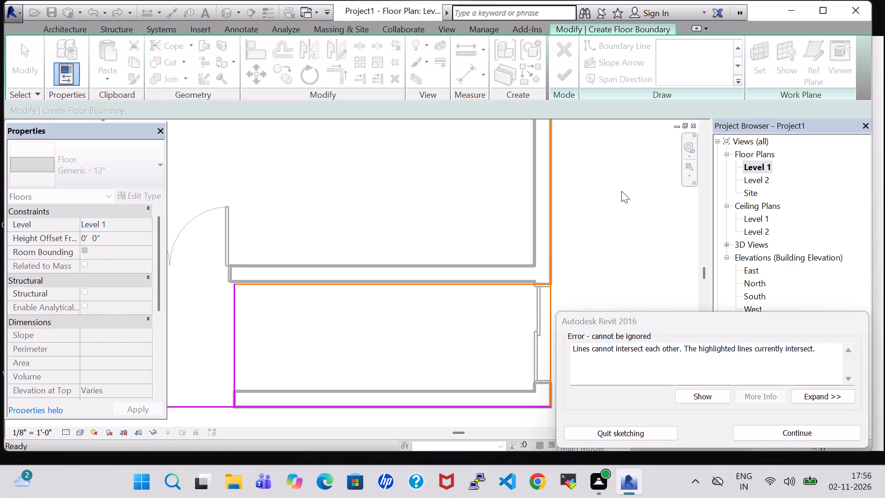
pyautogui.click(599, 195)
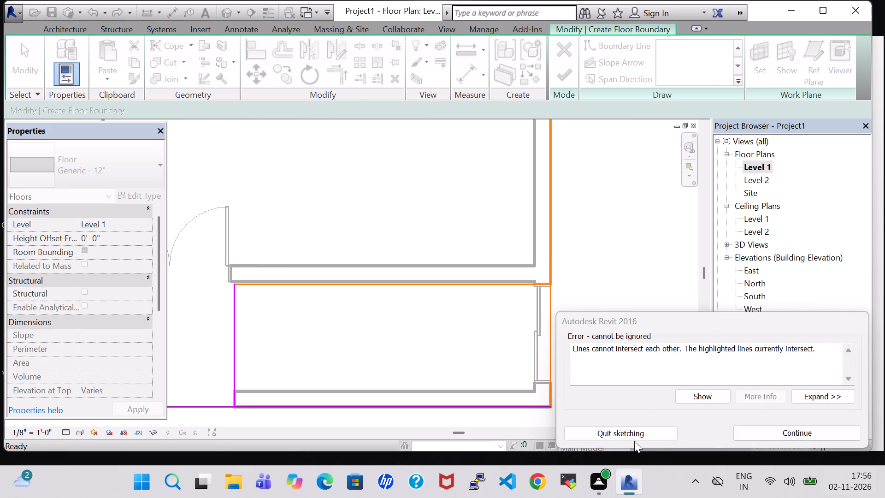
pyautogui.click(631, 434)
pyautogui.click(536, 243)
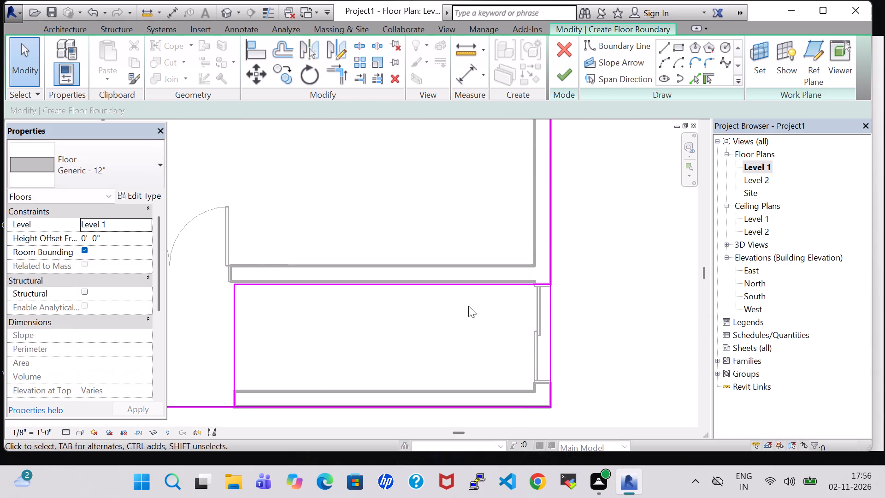
# Delete the floor boundary lines running along the front and right exterior walls.
pyautogui.click(488, 406)
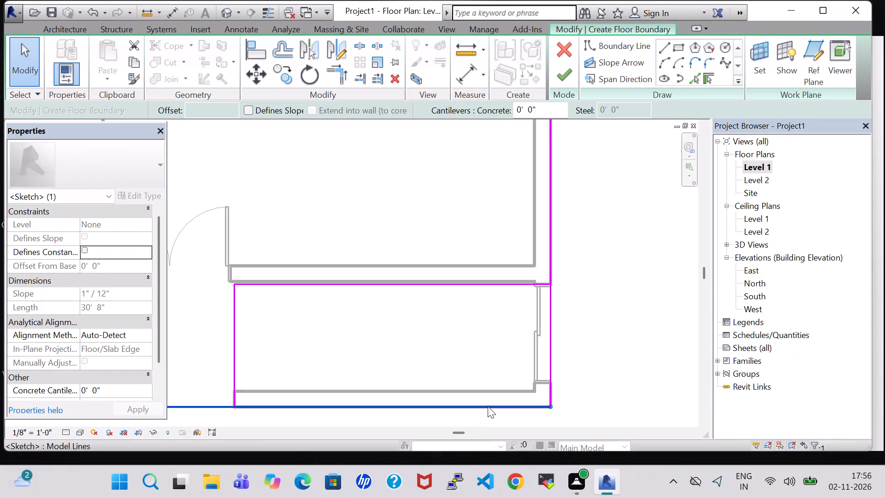
pyautogui.press('Delete')
pyautogui.click(551, 352)
pyautogui.press('Delete')
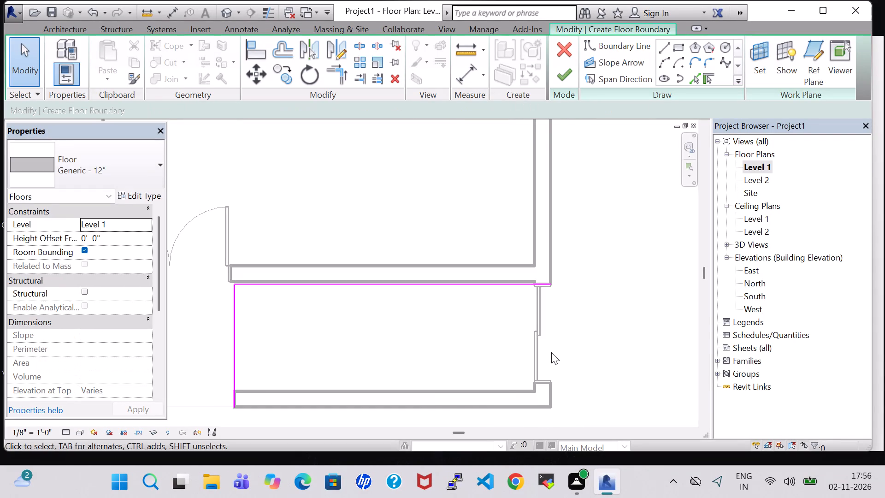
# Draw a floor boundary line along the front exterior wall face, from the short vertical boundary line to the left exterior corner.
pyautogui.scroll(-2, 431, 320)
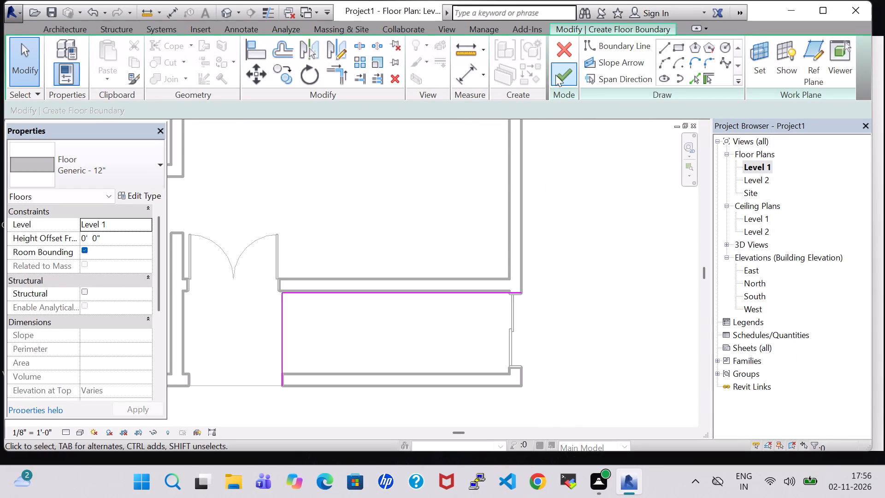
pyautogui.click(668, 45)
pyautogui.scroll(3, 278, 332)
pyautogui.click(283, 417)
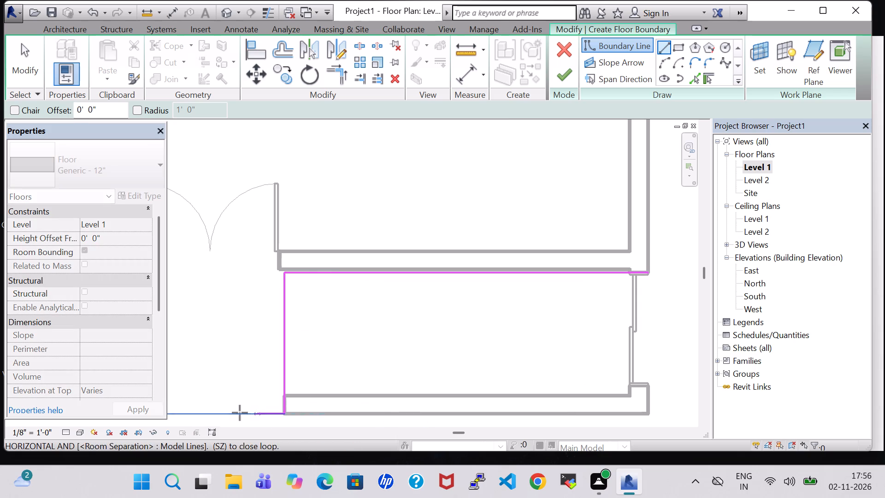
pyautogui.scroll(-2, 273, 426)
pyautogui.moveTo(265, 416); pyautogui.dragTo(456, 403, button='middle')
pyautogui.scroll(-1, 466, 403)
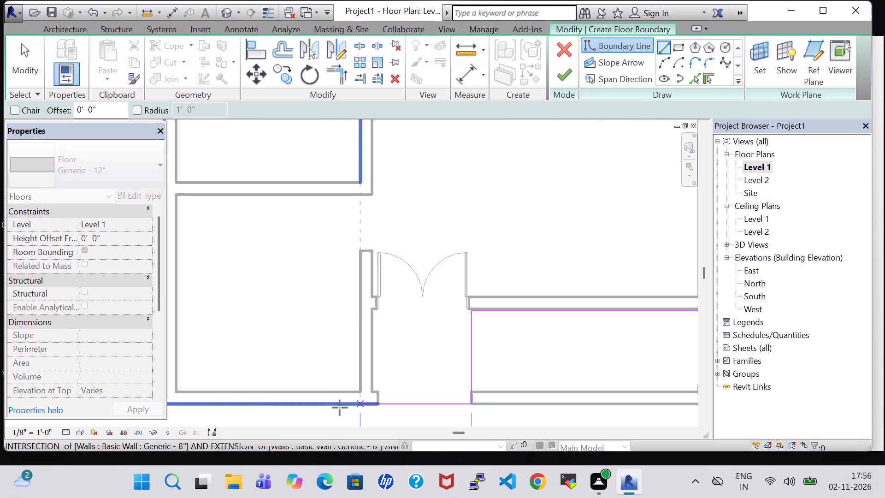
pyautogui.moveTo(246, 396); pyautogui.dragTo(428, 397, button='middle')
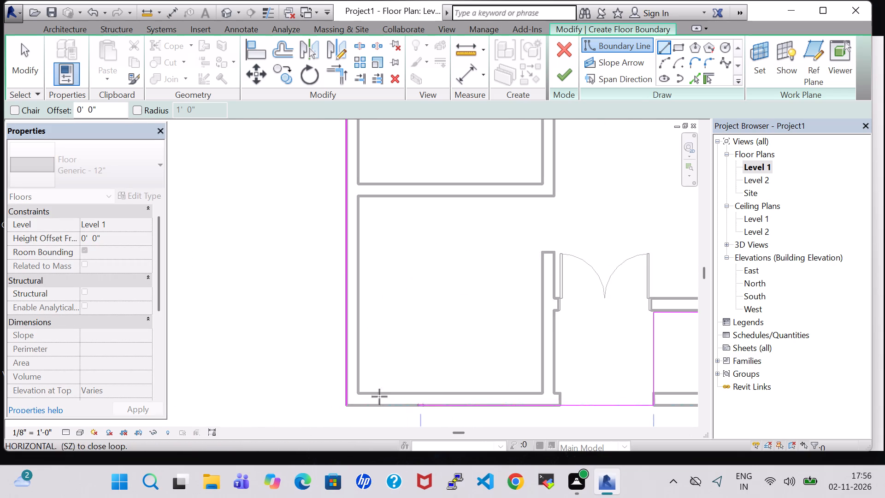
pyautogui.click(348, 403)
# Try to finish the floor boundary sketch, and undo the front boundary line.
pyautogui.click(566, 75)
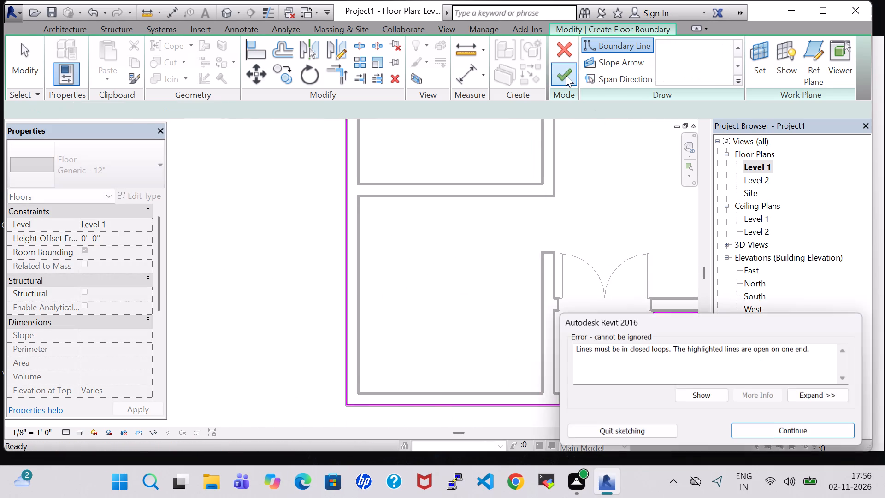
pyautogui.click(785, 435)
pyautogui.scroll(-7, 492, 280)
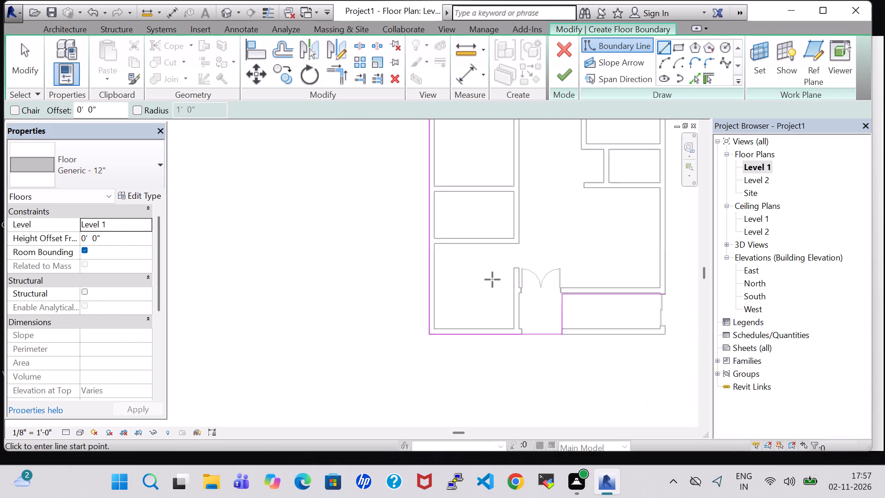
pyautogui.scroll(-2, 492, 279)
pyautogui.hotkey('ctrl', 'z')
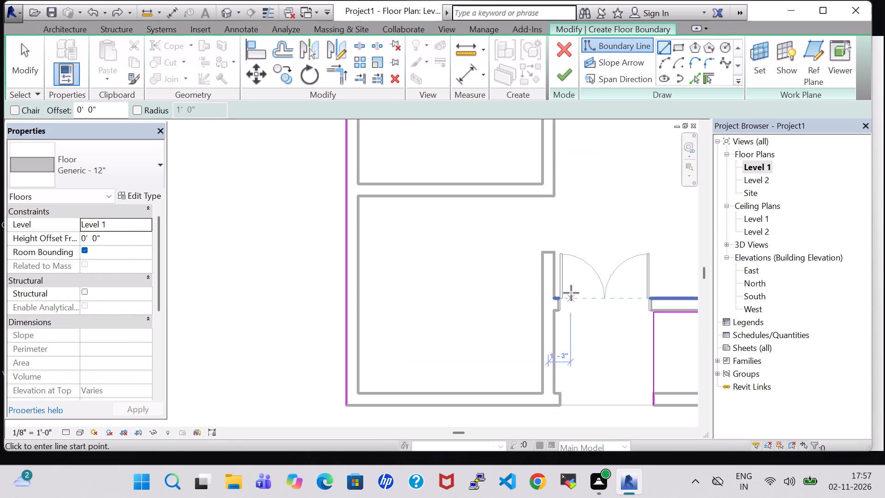
# Delete the short vertical boundary line and the boundary line running beneath the double-door partition.
pyautogui.press('Escape')
pyautogui.click(654, 355)
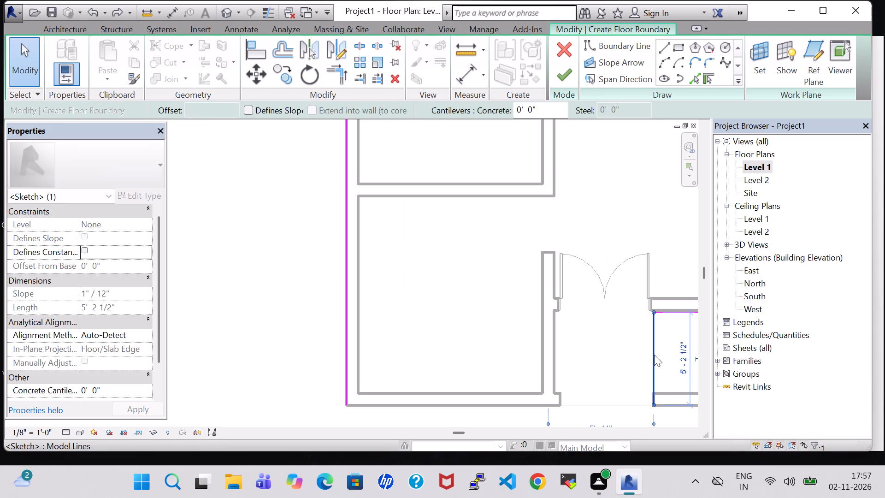
pyautogui.press('Delete')
pyautogui.moveTo(654, 355); pyautogui.dragTo(265, 409, button='middle')
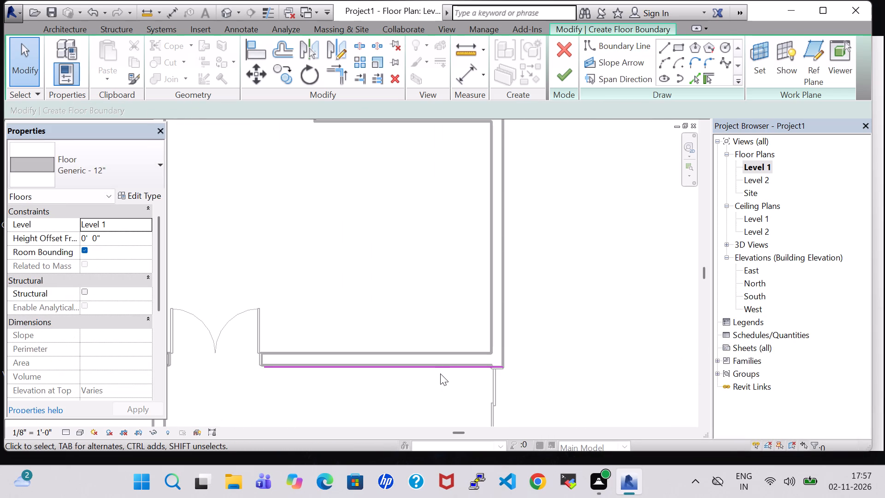
pyautogui.click(441, 368)
pyautogui.press('Delete')
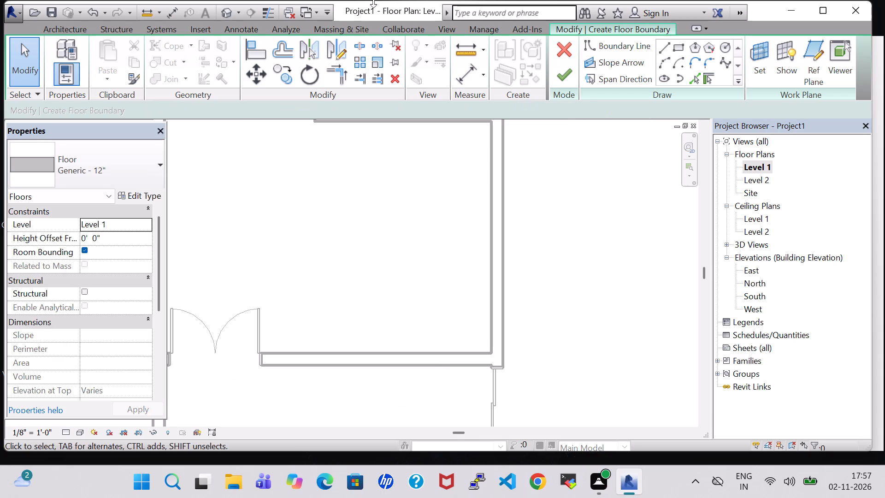
# Draw the right floor boundary line from the back right exterior corner along the outer wall face to the double-door partition's front face.
pyautogui.click(662, 47)
pyautogui.scroll(-5, 559, 201)
pyautogui.moveTo(563, 179); pyautogui.dragTo(562, 303, button='middle')
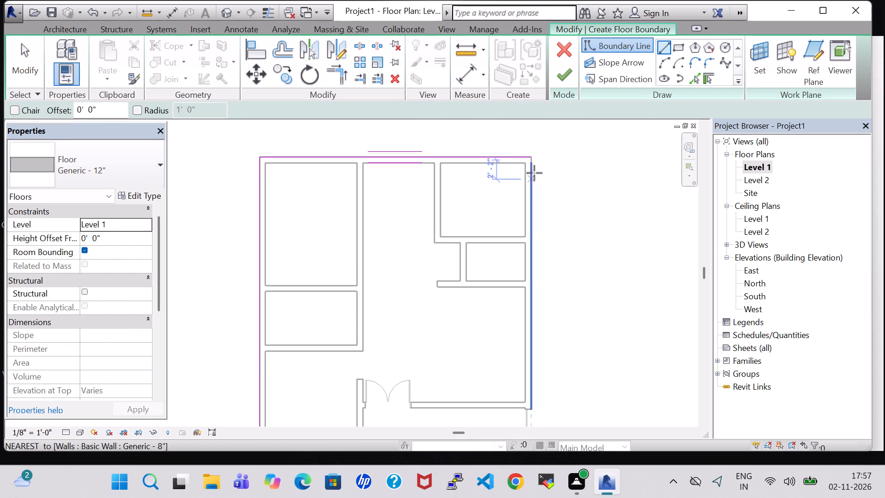
pyautogui.scroll(4, 533, 168)
pyautogui.click(529, 151)
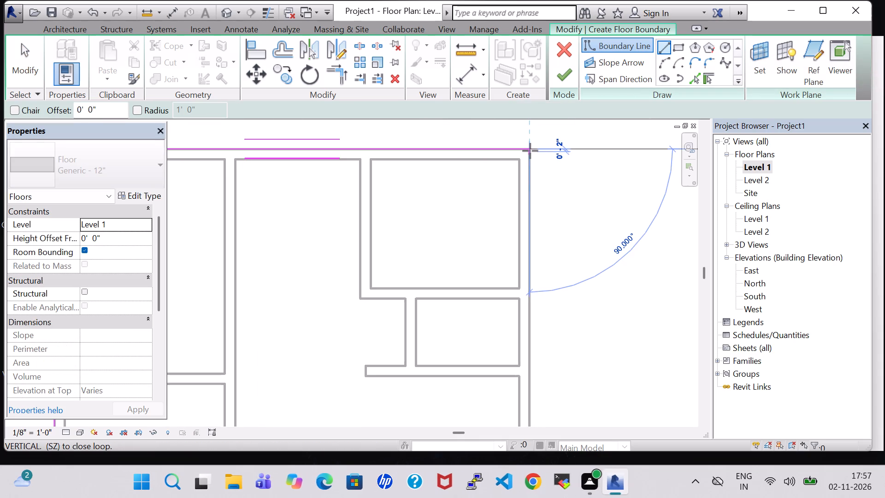
pyautogui.moveTo(529, 408); pyautogui.dragTo(528, 395, button='middle')
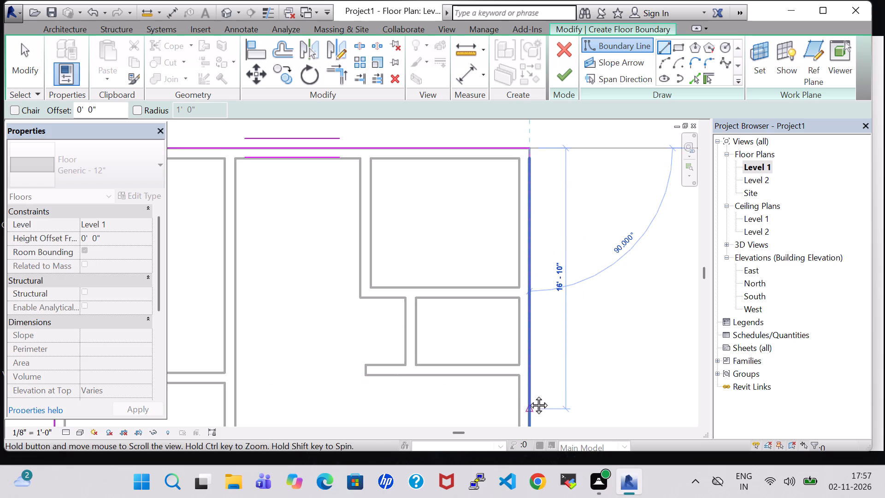
pyautogui.moveTo(528, 395); pyautogui.dragTo(537, 269, button='middle')
pyautogui.moveTo(540, 358); pyautogui.dragTo(525, 246, button='middle')
pyautogui.scroll(4, 501, 340)
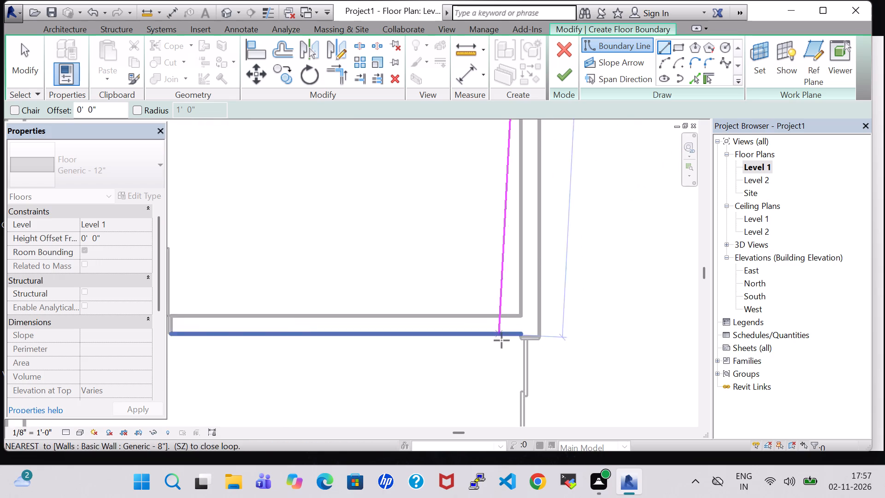
pyautogui.scroll(2, 501, 340)
pyautogui.click(552, 329)
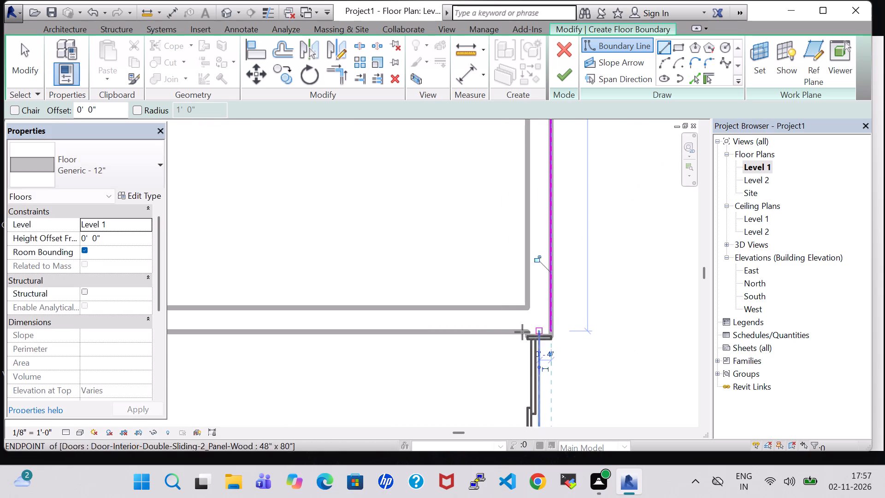
# Draw a 13' 7" boundary line from the right boundary's end along the partition's front face to the double-door opening.
pyautogui.click(554, 331)
pyautogui.moveTo(349, 335); pyautogui.dragTo(552, 334, button='middle')
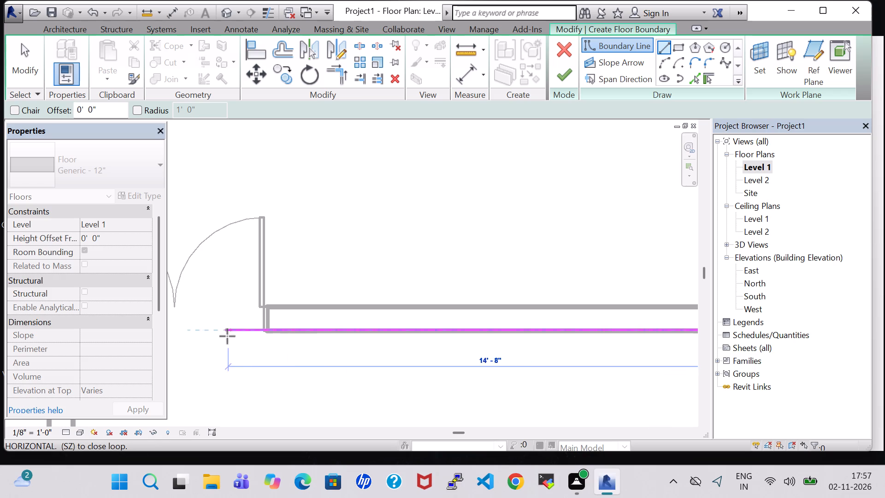
pyautogui.click(268, 330)
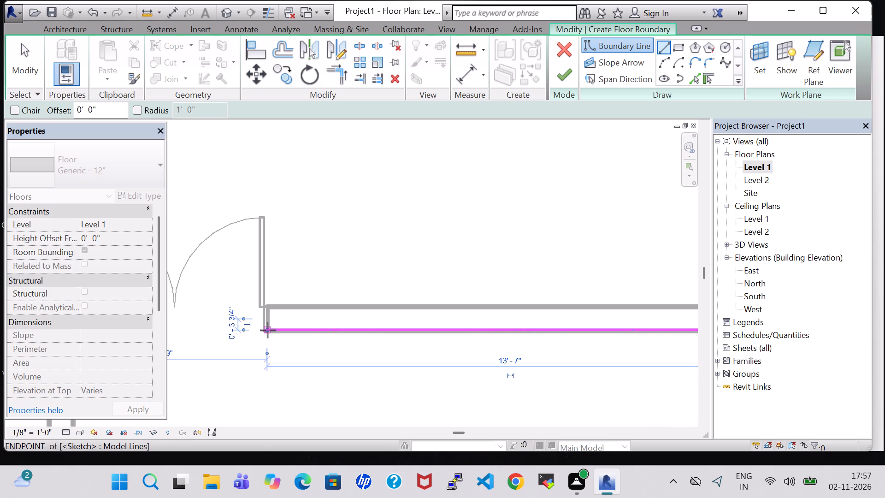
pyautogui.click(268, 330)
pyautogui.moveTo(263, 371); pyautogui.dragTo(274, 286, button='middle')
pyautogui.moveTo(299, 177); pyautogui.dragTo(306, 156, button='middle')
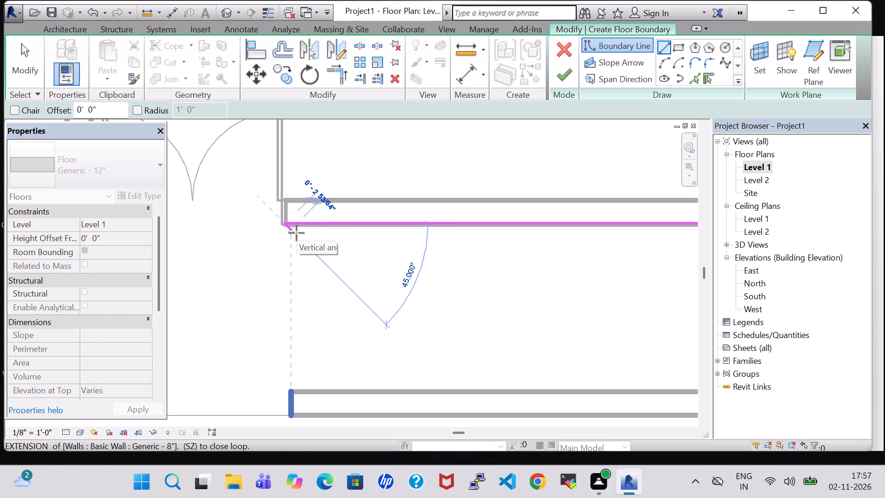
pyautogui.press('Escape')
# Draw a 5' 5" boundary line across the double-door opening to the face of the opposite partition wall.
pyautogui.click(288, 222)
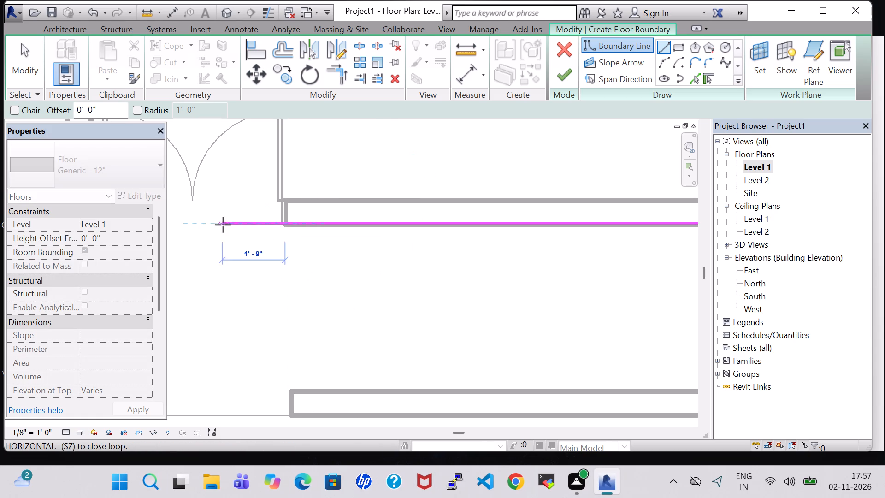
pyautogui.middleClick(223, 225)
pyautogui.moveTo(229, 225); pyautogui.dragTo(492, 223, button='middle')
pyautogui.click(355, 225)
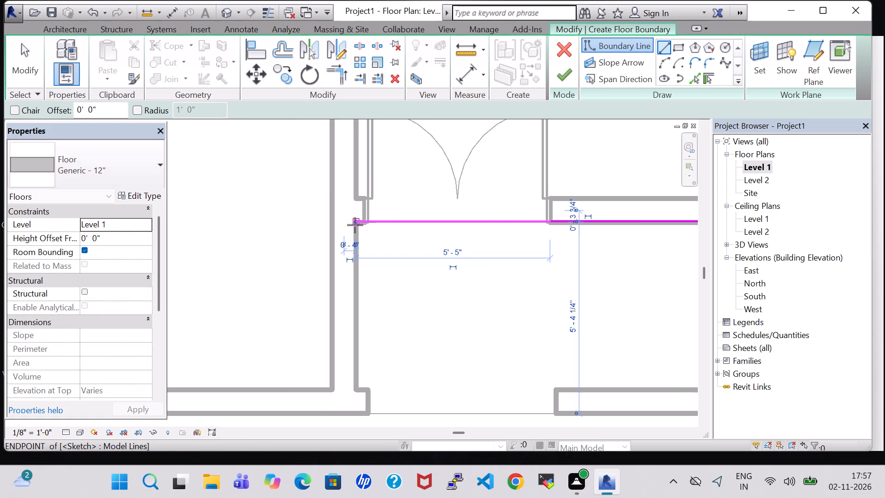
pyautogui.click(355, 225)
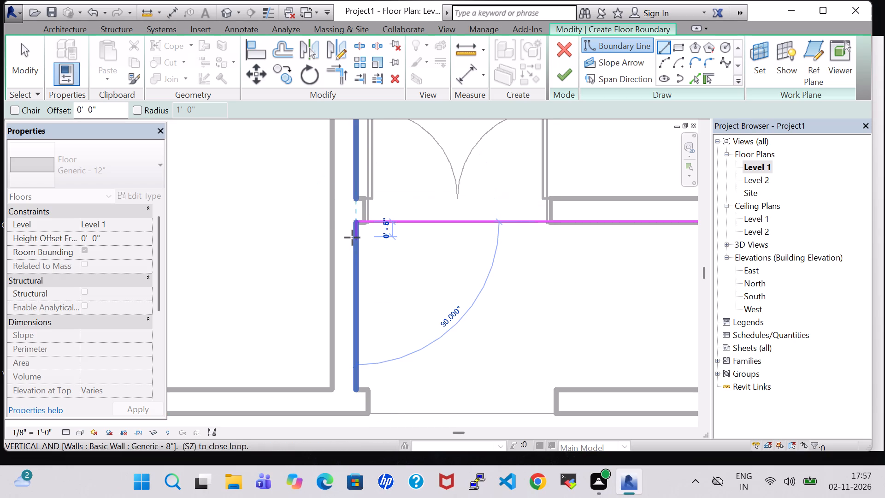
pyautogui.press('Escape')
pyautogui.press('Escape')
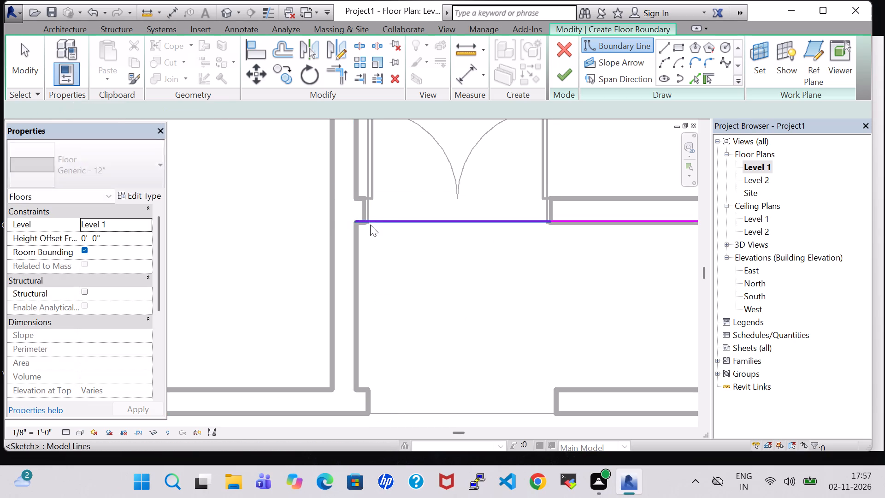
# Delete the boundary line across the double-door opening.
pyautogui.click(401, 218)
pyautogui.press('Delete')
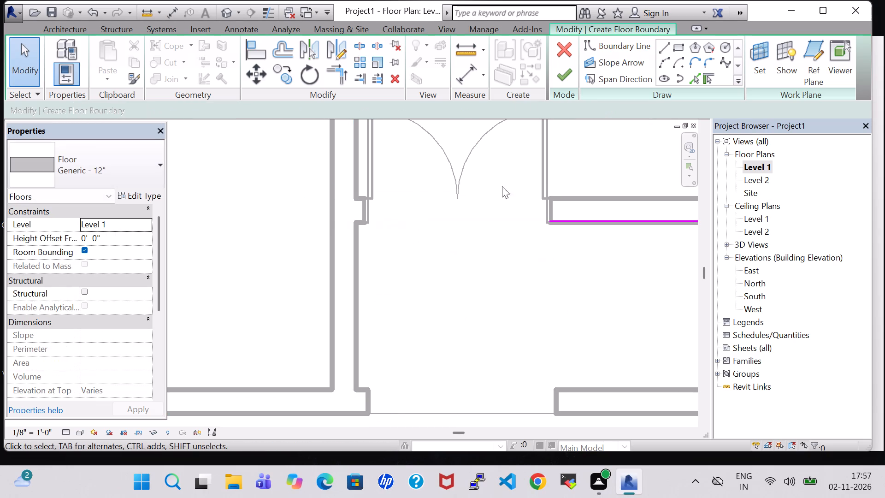
# Draw a 5' 1" boundary line across the double-door opening and a perpendicular line from its end to the front wall's outer corner.
pyautogui.click(662, 41)
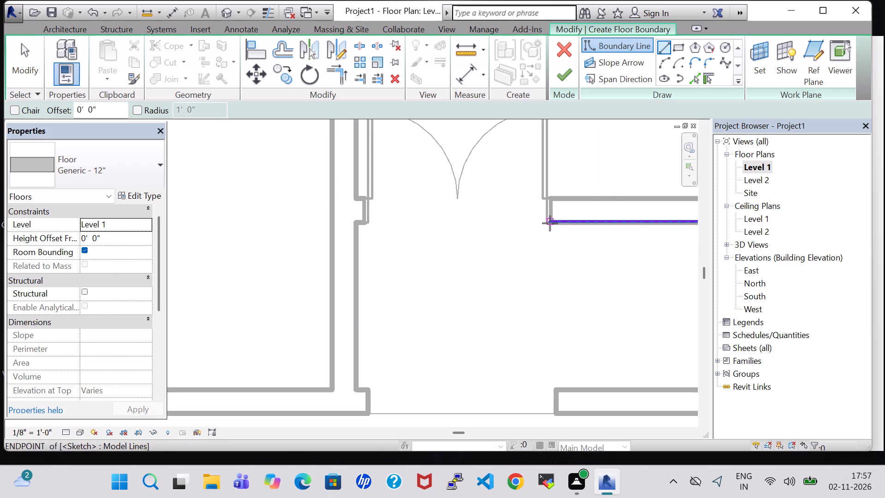
pyautogui.click(550, 223)
pyautogui.click(368, 225)
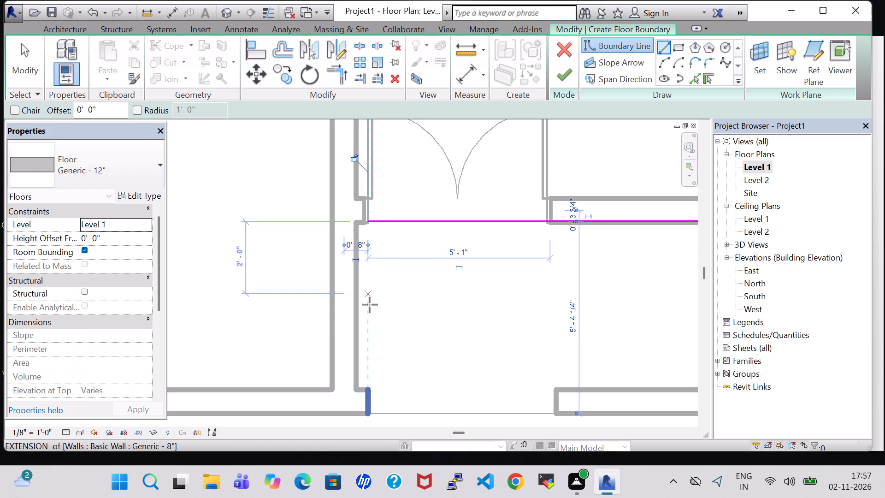
pyautogui.click(367, 219)
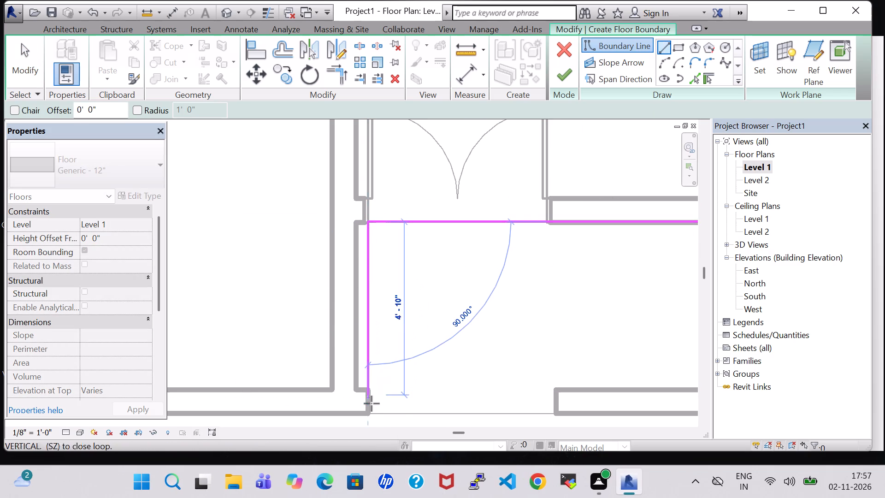
pyautogui.click(372, 413)
# Draw the front boundary line along the outer wall face to the left exterior corner and finish the Generic 12" floor.
pyautogui.click(372, 413)
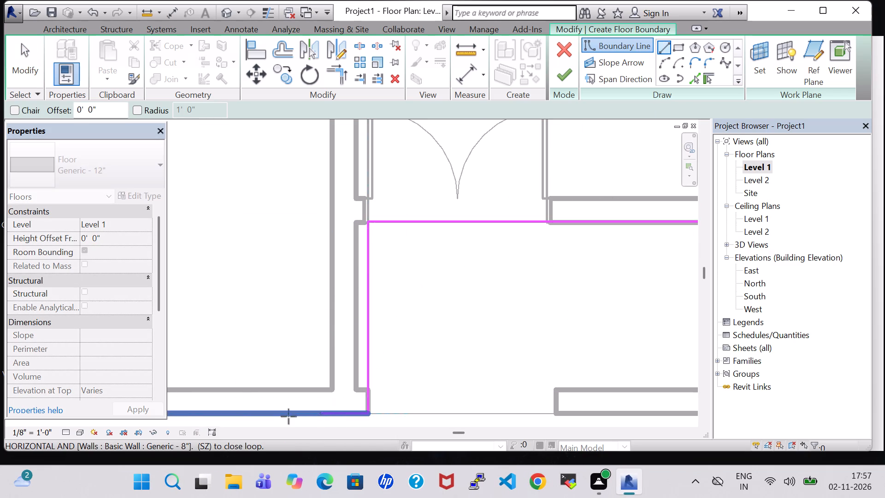
pyautogui.scroll(-3, 262, 416)
pyautogui.moveTo(262, 413); pyautogui.dragTo(512, 400, button='middle')
pyautogui.click(301, 406)
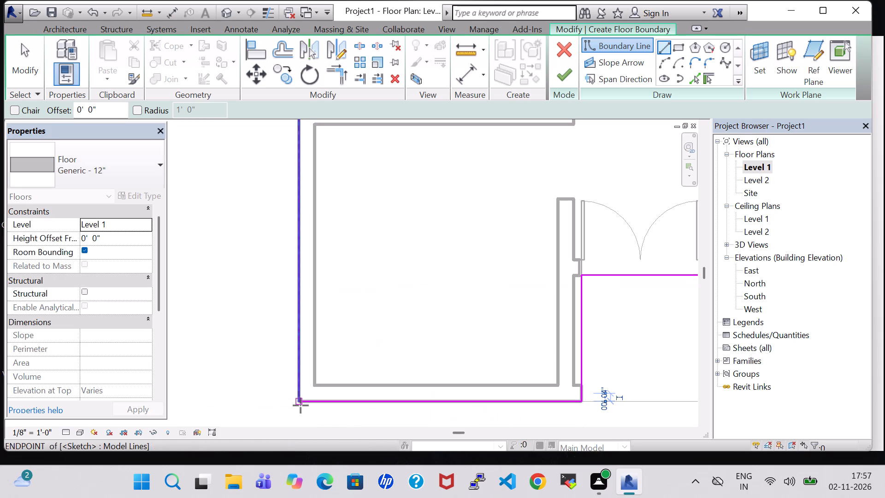
pyautogui.click(557, 81)
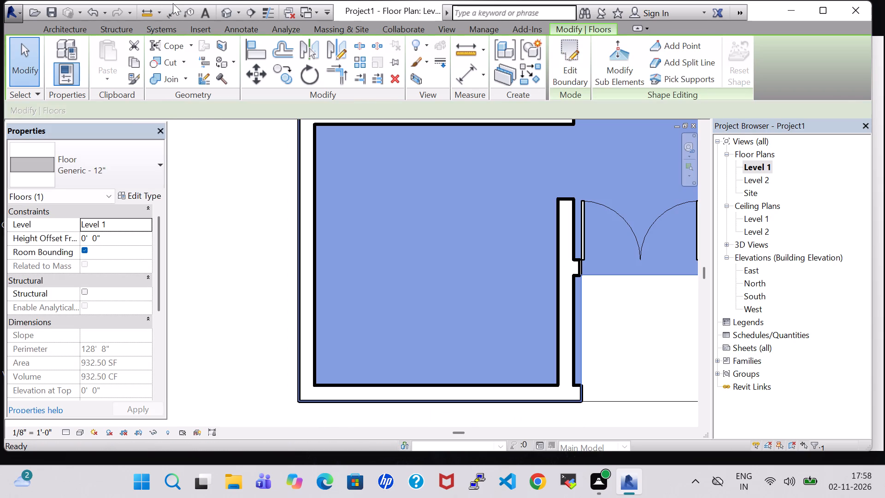
# Open the default 3D view and examine the building with its floor.
pyautogui.click(224, 14)
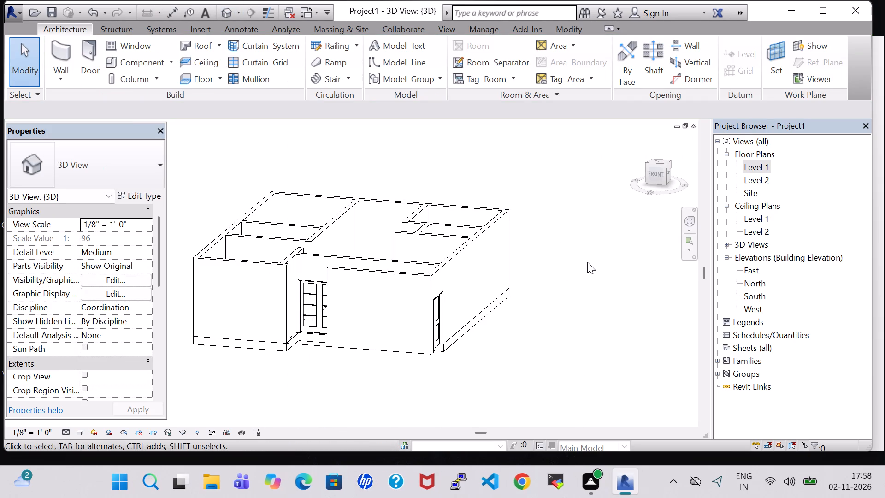
pyautogui.keyDown('shift'); pyautogui.middleClick(587, 262); pyautogui.keyUp('shift')
pyautogui.keyDown('shift'); pyautogui.moveTo(587, 262); pyautogui.dragTo(590, 254, button='middle'); pyautogui.keyUp('shift')
pyautogui.keyDown('shift'); pyautogui.moveTo(591, 252); pyautogui.dragTo(599, 226, button='middle'); pyautogui.keyUp('shift')
pyautogui.keyDown('shift'); pyautogui.moveTo(629, 247); pyautogui.dragTo(630, 259, button='middle'); pyautogui.keyUp('shift')
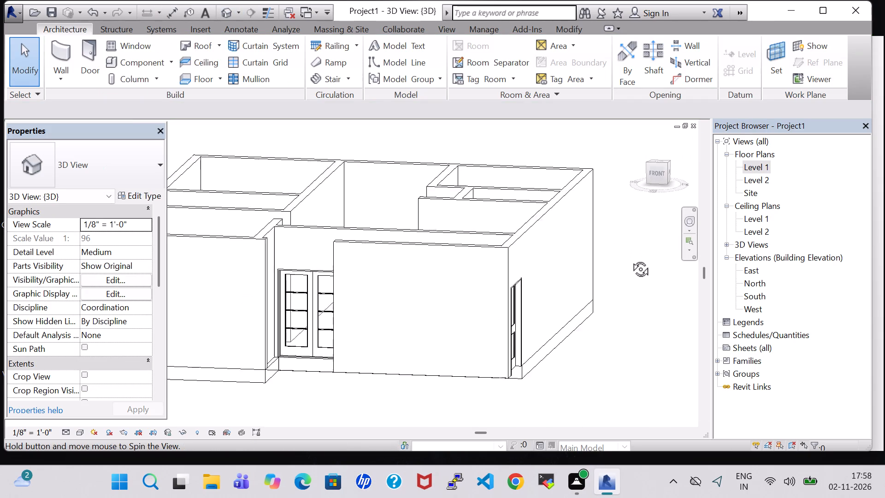
pyautogui.keyDown('shift'); pyautogui.moveTo(630, 259); pyautogui.dragTo(629, 292, button='middle'); pyautogui.keyUp('shift')
# Set the 3D view's visual style to Realistic and look over the building from the front and side.
pyautogui.click(82, 433)
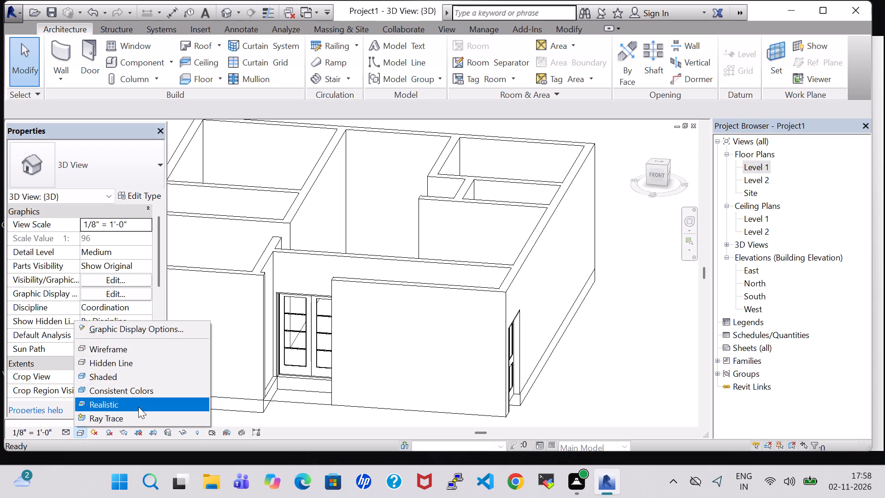
pyautogui.click(138, 407)
pyautogui.scroll(-1, 596, 349)
pyautogui.keyDown('shift'); pyautogui.moveTo(596, 349); pyautogui.dragTo(620, 321, button='middle'); pyautogui.keyUp('shift')
pyautogui.keyDown('shift'); pyautogui.moveTo(620, 321); pyautogui.dragTo(608, 324, button='middle'); pyautogui.keyUp('shift')
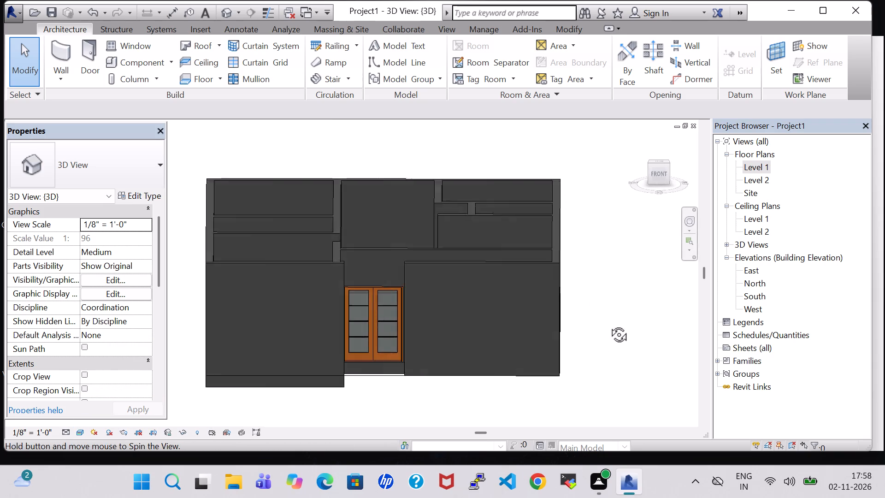
pyautogui.keyDown('shift'); pyautogui.moveTo(608, 324); pyautogui.dragTo(584, 353, button='middle'); pyautogui.keyUp('shift')
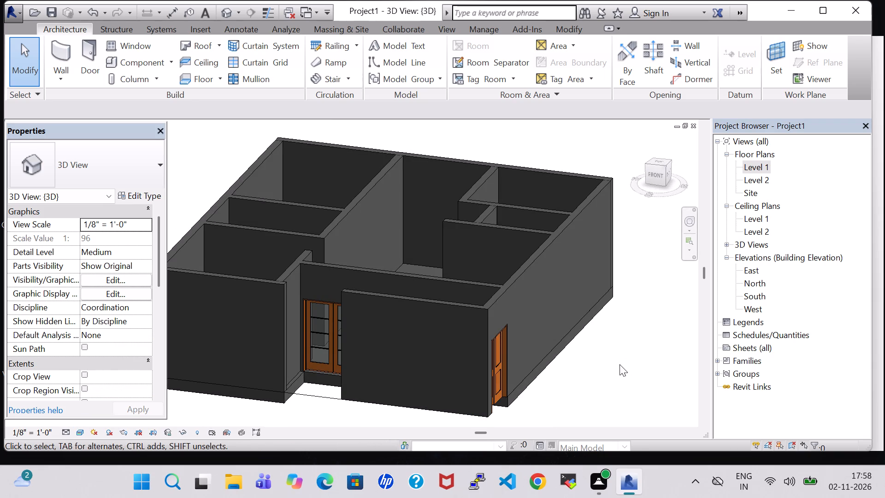
pyautogui.keyDown('shift'); pyautogui.middleClick(619, 364); pyautogui.keyUp('shift')
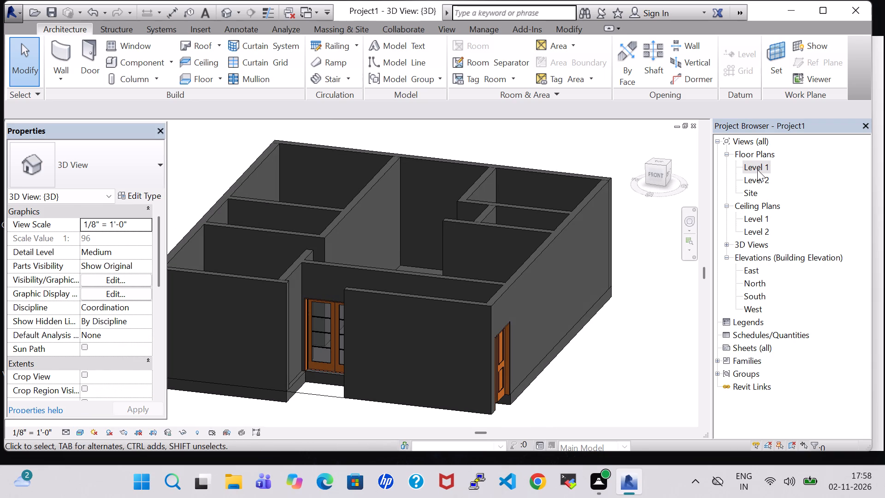
# Examine the floor's extent at the front entrance by comparing the Level 1 plan with the 3D view from the front.
pyautogui.tripleClick(757, 170)
pyautogui.scroll(-2, 580, 260)
pyautogui.scroll(-2, 578, 301)
pyautogui.moveTo(497, 282); pyautogui.dragTo(401, 283, button='middle')
pyautogui.scroll(1, 494, 236)
pyautogui.moveTo(494, 236); pyautogui.dragTo(260, 267, button='middle')
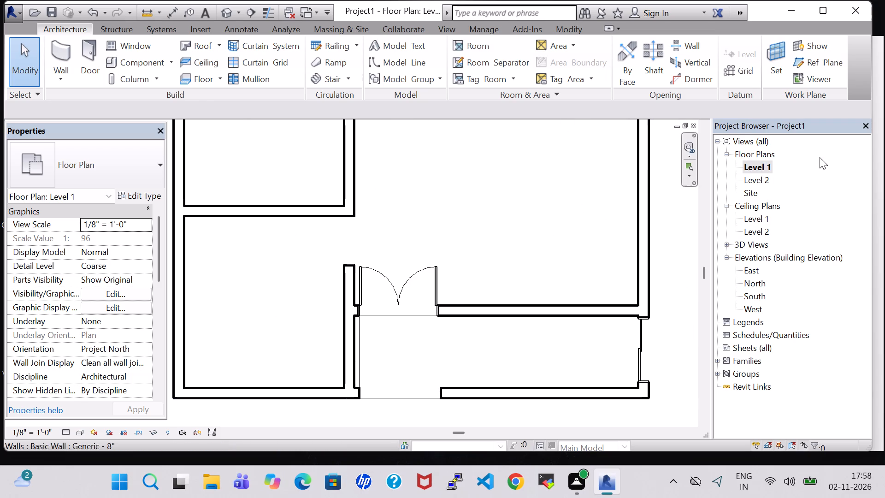
pyautogui.doubleClick(761, 167)
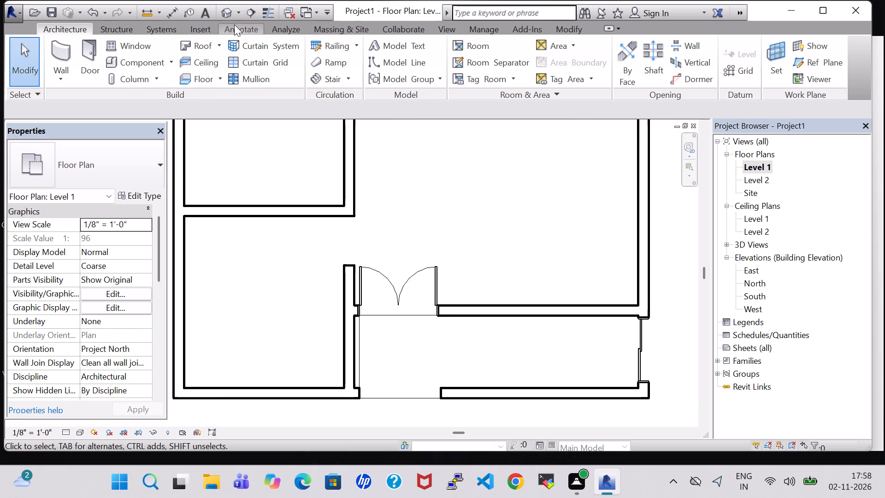
pyautogui.click(226, 14)
pyautogui.scroll(-1, 481, 263)
pyautogui.scroll(-1, 612, 368)
pyautogui.keyDown('shift'); pyautogui.moveTo(612, 368); pyautogui.dragTo(637, 358, button='middle'); pyautogui.keyUp('shift')
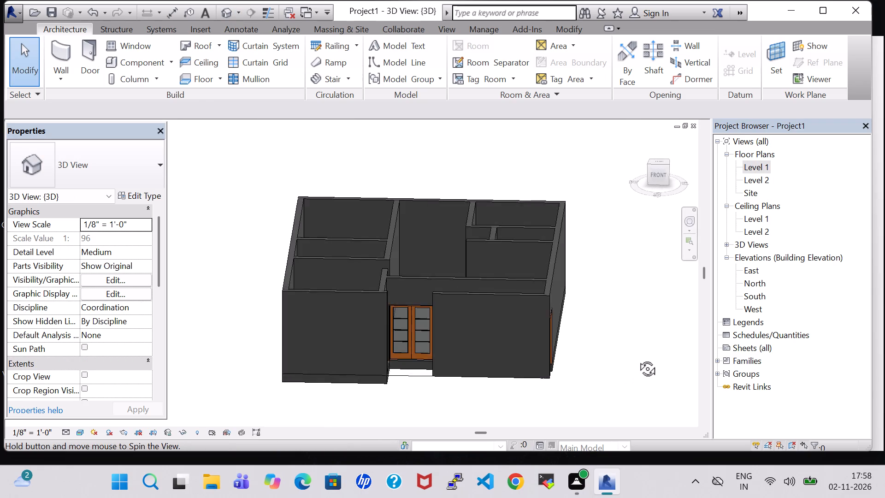
pyautogui.keyDown('shift'); pyautogui.moveTo(637, 358); pyautogui.dragTo(643, 329, button='middle'); pyautogui.keyUp('shift')
pyautogui.scroll(1, 626, 330)
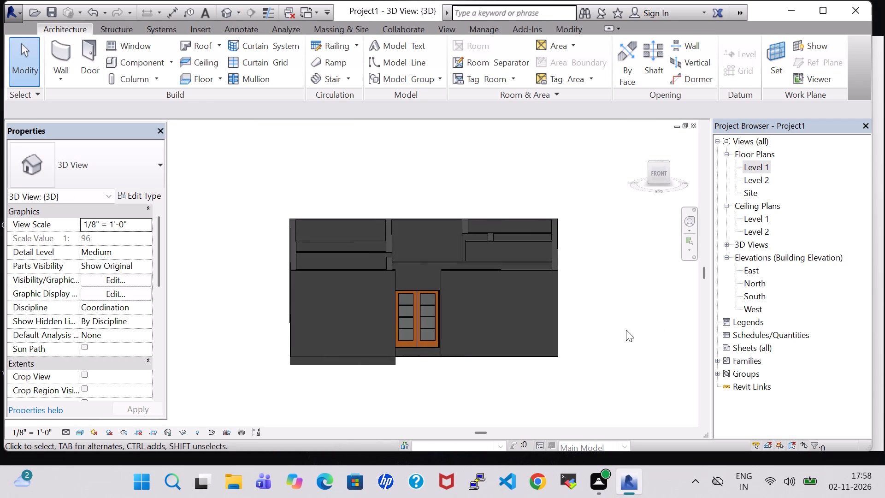
pyautogui.scroll(3, 626, 330)
pyautogui.doubleClick(766, 164)
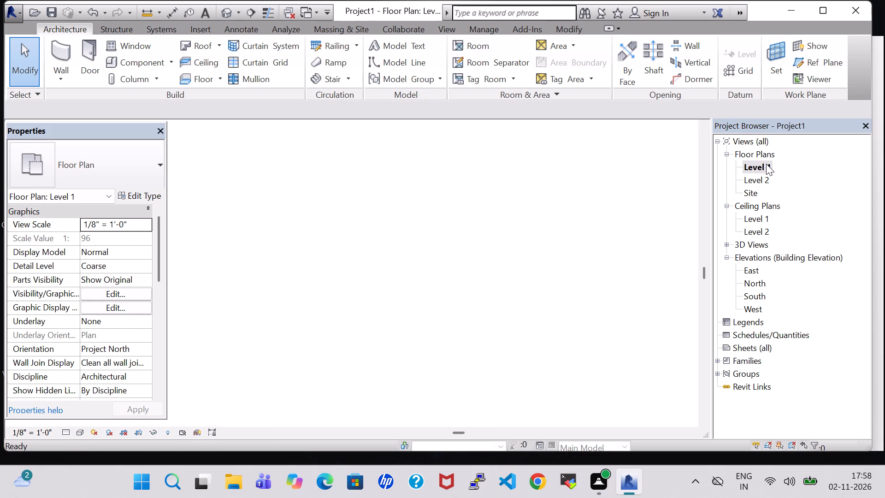
pyautogui.scroll(-3, 515, 297)
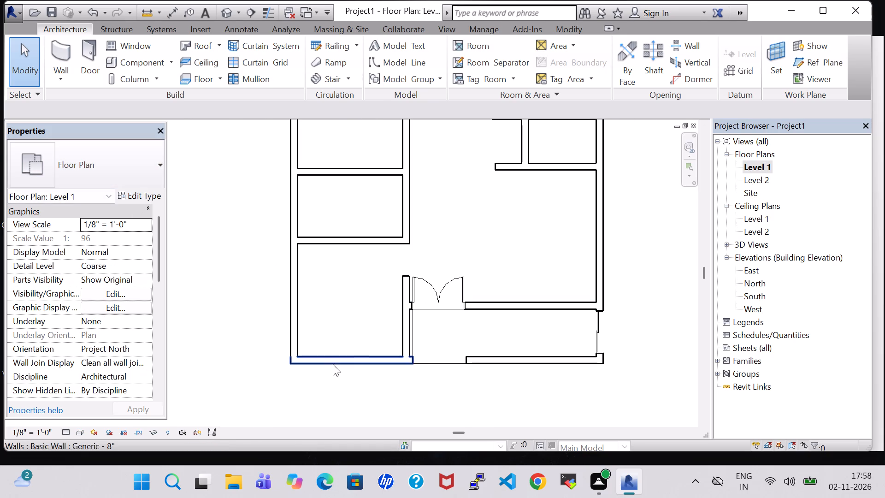
pyautogui.click(227, 10)
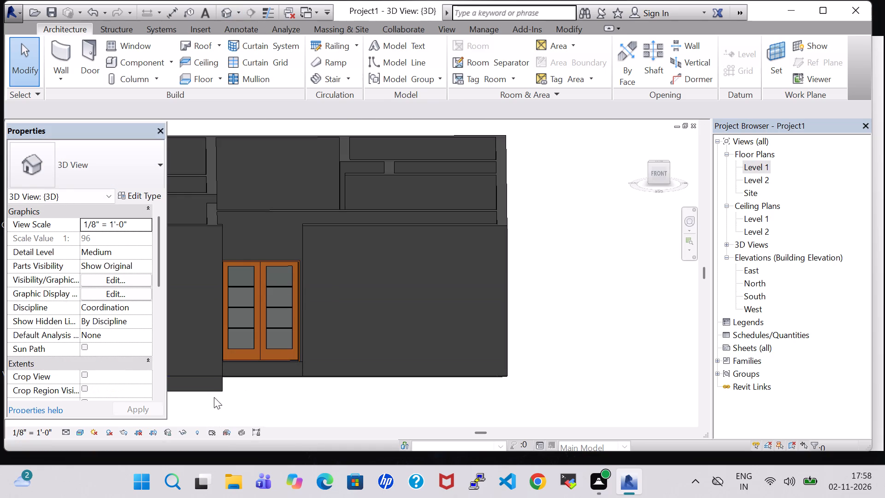
# Open the Generic 12" floor's boundary for editing and delete its three sketch lines around the front porch on Level 1.
pyautogui.doubleClick(208, 391)
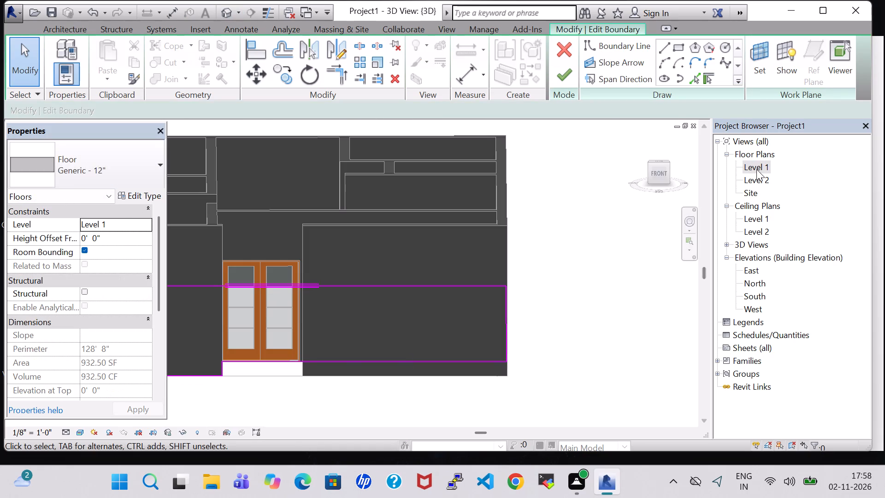
pyautogui.doubleClick(756, 169)
pyautogui.scroll(-2, 413, 318)
pyautogui.scroll(4, 418, 334)
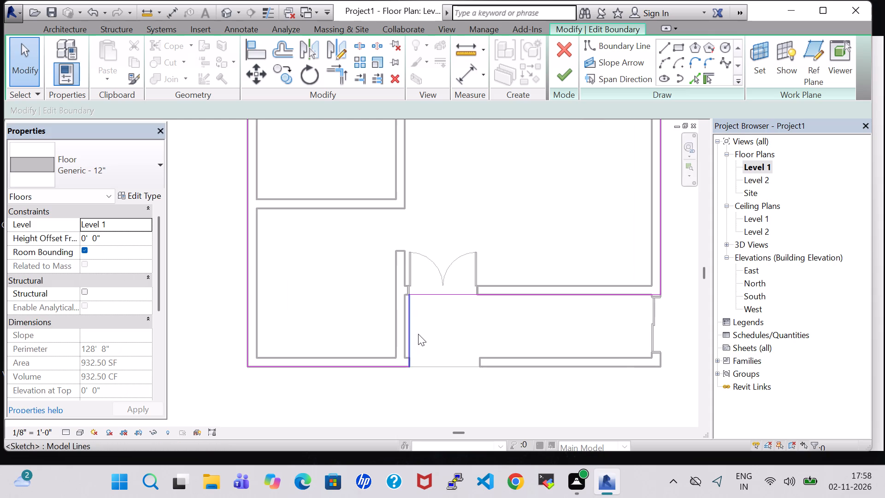
pyautogui.click(413, 328)
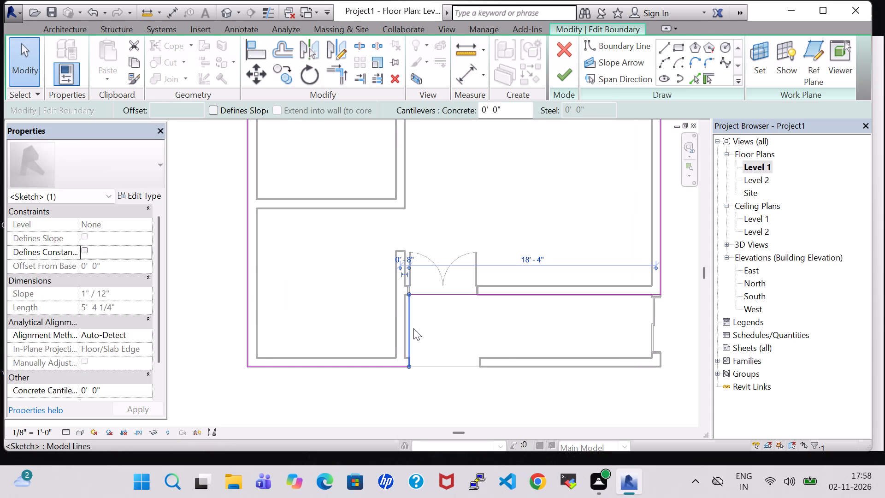
pyautogui.press('Delete')
pyautogui.click(466, 298)
pyautogui.press('Delete')
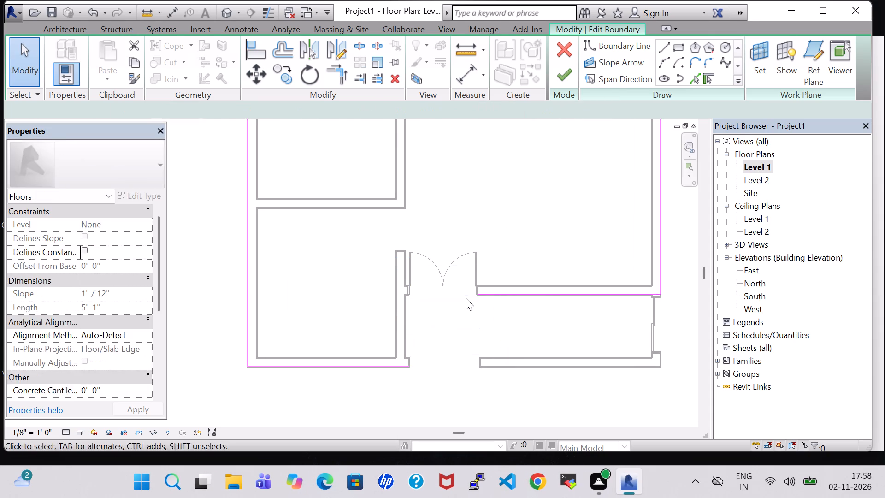
pyautogui.click(549, 290)
pyautogui.press('Delete')
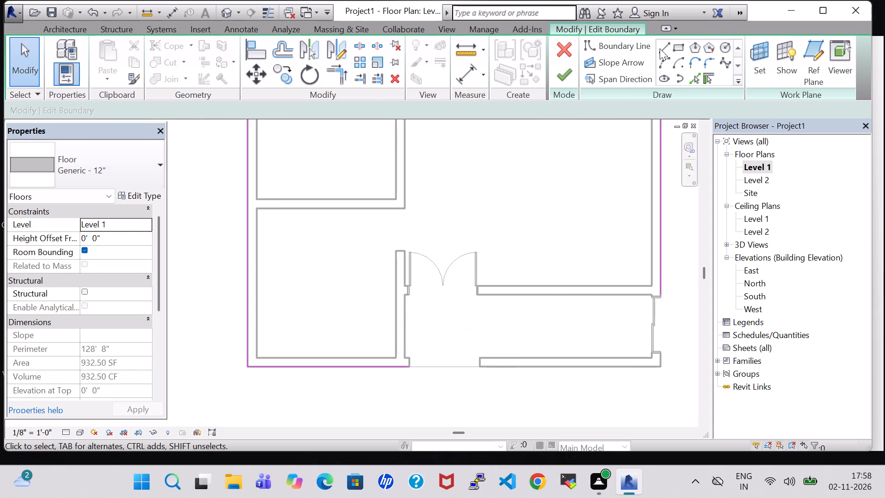
# Draw an 18' 8" floor boundary line from the front-left wall end across the opening to the front-right exterior corner.
pyautogui.click(660, 48)
pyautogui.scroll(4, 362, 392)
pyautogui.doubleClick(446, 345)
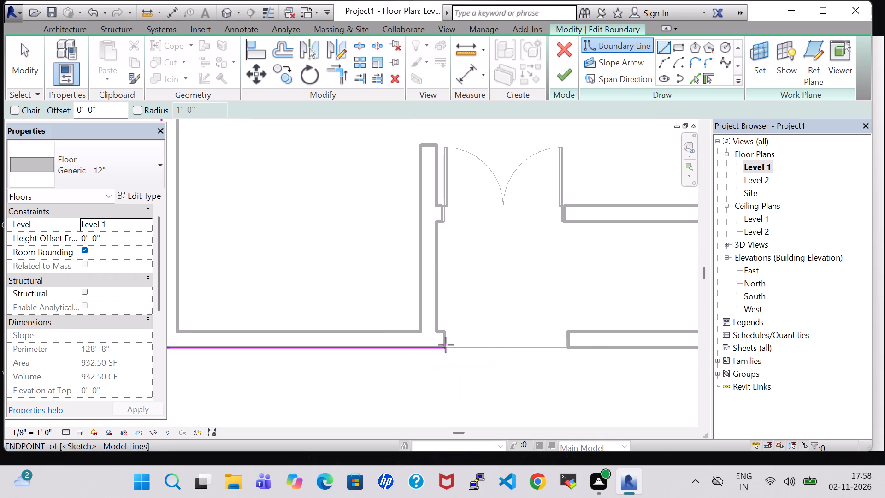
pyautogui.click(667, 47)
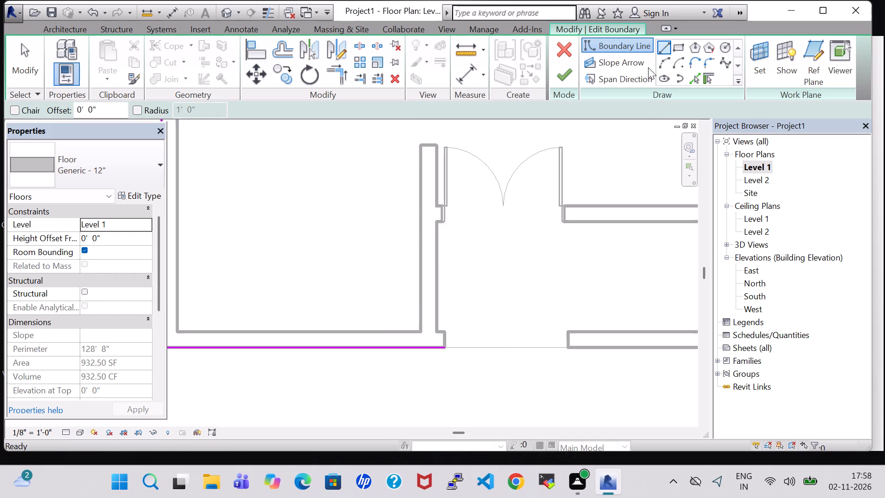
pyautogui.scroll(5, 462, 362)
pyautogui.click(422, 331)
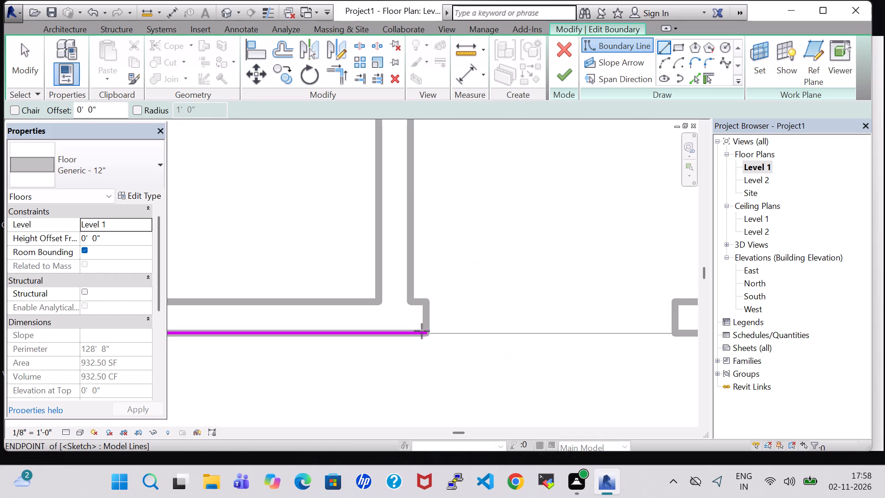
pyautogui.moveTo(582, 333); pyautogui.dragTo(416, 344, button='middle')
pyautogui.scroll(-3, 416, 344)
pyautogui.scroll(2, 651, 322)
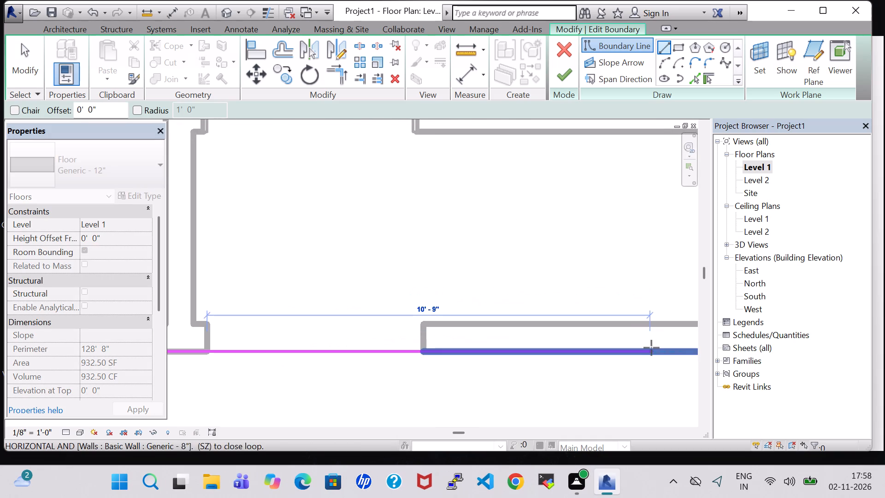
pyautogui.moveTo(651, 348); pyautogui.dragTo(400, 379, button='middle')
pyautogui.scroll(-4, 397, 379)
pyautogui.click(582, 385)
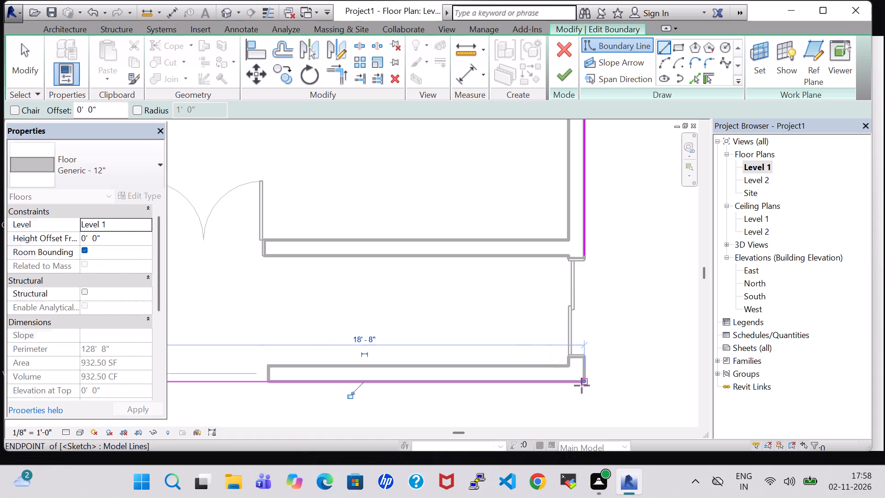
# Close the boundary with a line along the porch's right exterior edge up to the existing side line, and finish the floor edit.
pyautogui.click(582, 385)
pyautogui.click(588, 254)
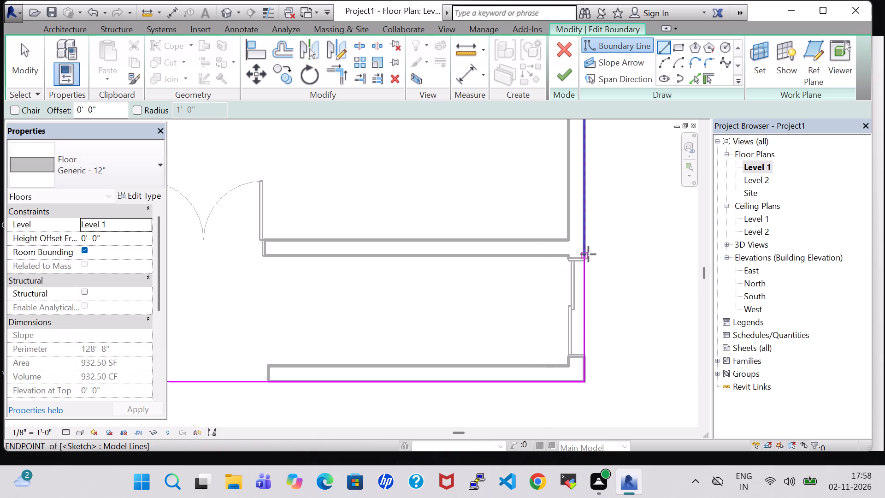
pyautogui.click(564, 77)
pyautogui.click(637, 244)
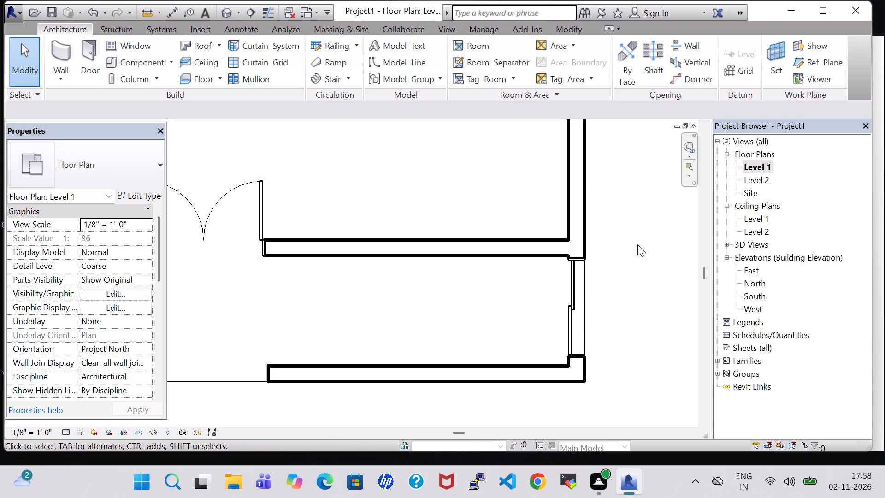
# Inspect the edited floor along the front wall in the default 3D view.
pyautogui.click(222, 10)
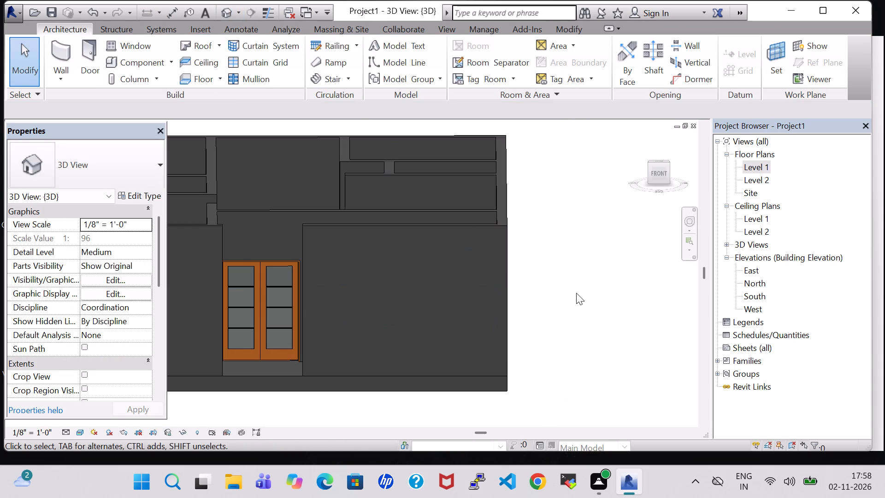
# Start a toposurface on Level 1 and place its first point at elevation 0' 0" at the porch wall corner beside the double door's left jamb.
pyautogui.doubleClick(761, 163)
pyautogui.scroll(-4, 610, 178)
pyautogui.moveTo(609, 179); pyautogui.dragTo(620, 226, button='middle')
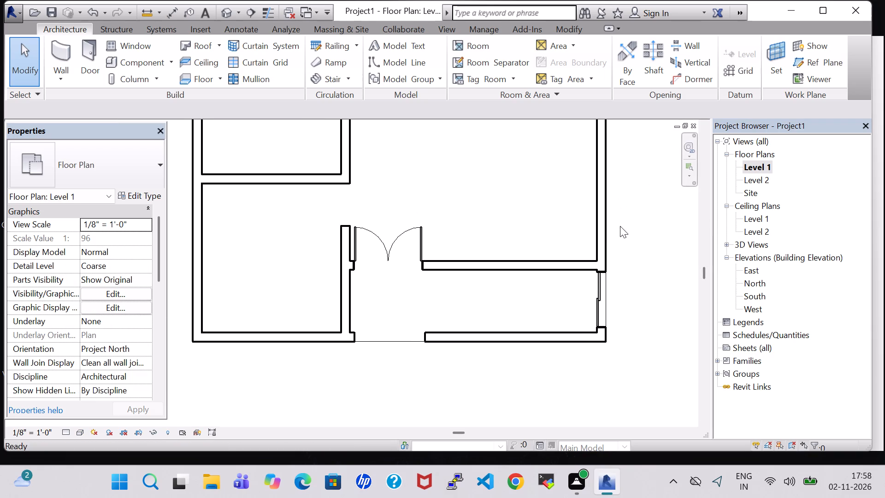
pyautogui.keyDown('shift'); pyautogui.moveTo(625, 212); pyautogui.dragTo(617, 277, button='middle'); pyautogui.keyUp('shift')
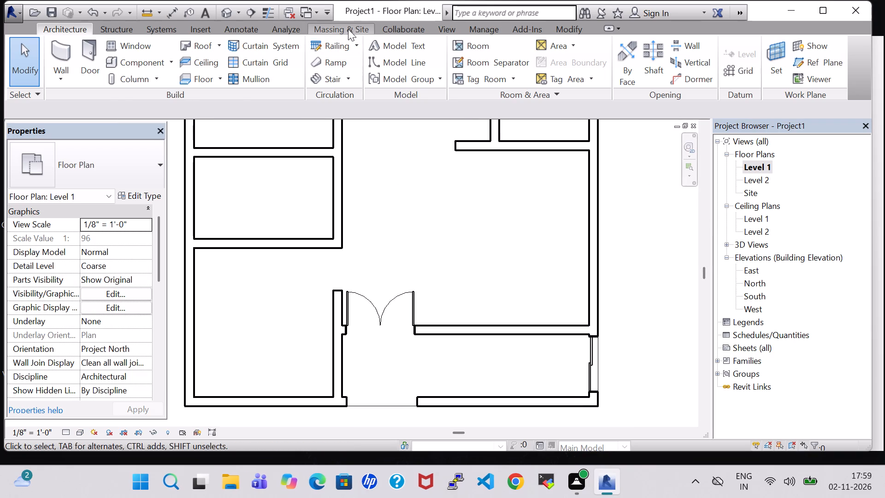
pyautogui.click(348, 29)
pyautogui.click(332, 46)
pyautogui.scroll(7, 363, 341)
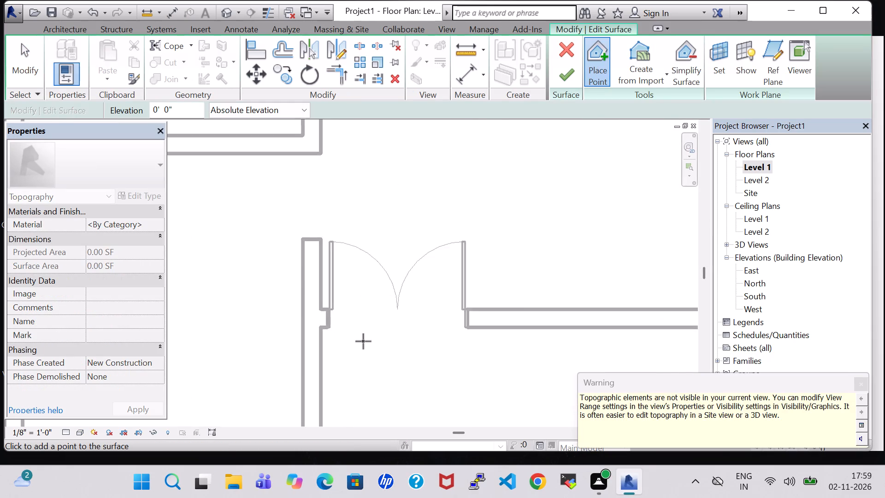
pyautogui.scroll(3, 363, 341)
pyautogui.scroll(6, 286, 322)
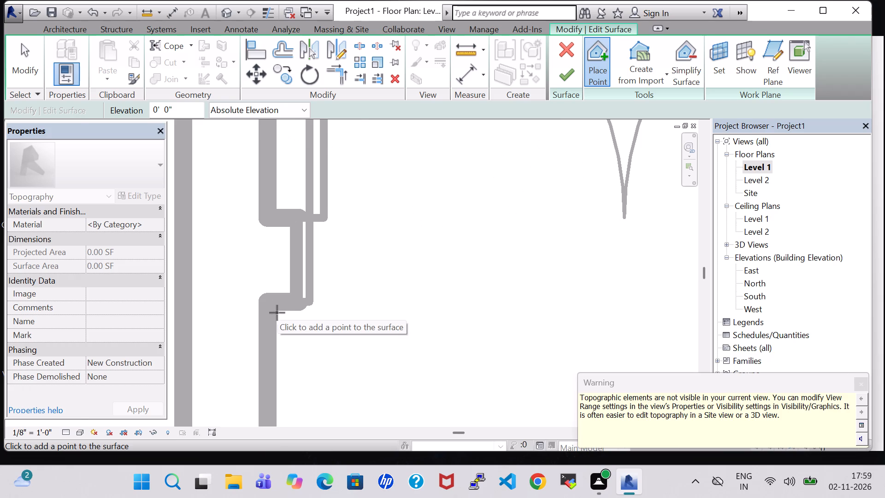
pyautogui.scroll(6, 277, 313)
pyautogui.click(274, 309)
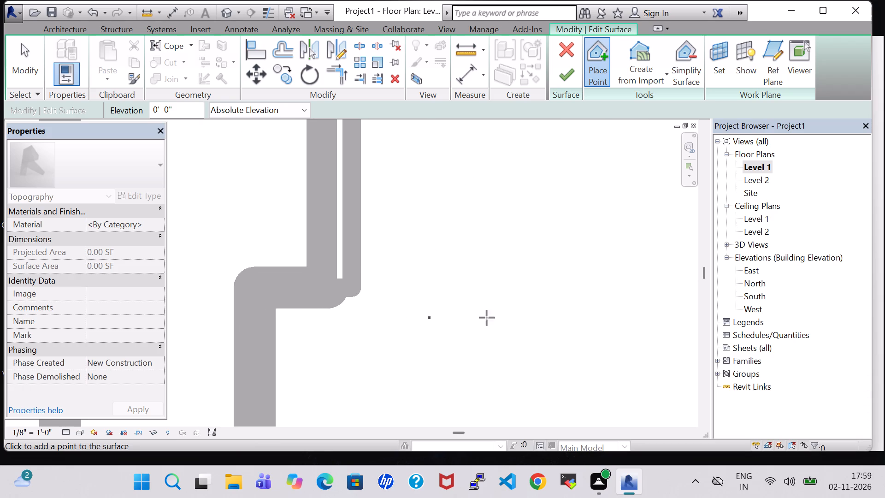
# Place three surface points at the inner wall corner and the two end corners of the wall return left of the front opening.
pyautogui.scroll(-5, 495, 319)
pyautogui.middleClick(492, 332)
pyautogui.moveTo(492, 332); pyautogui.dragTo(492, 166, button='middle')
pyautogui.scroll(13, 289, 281)
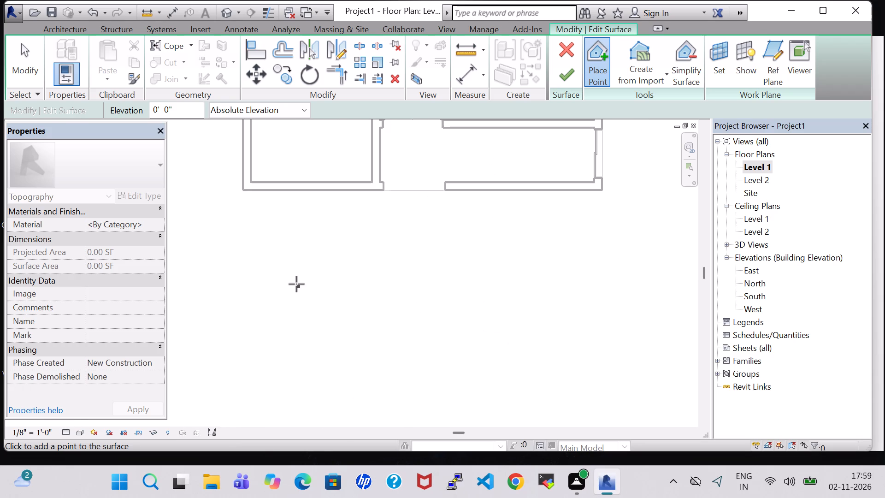
pyautogui.scroll(20, 380, 183)
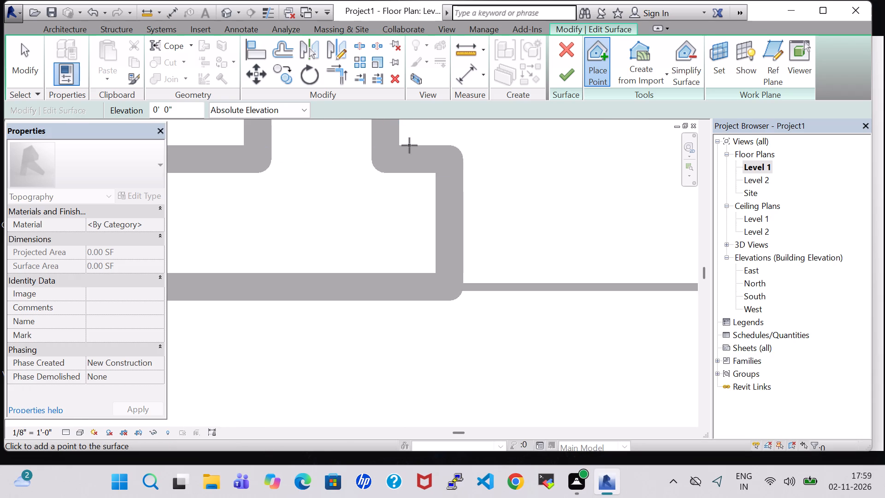
pyautogui.moveTo(409, 145); pyautogui.dragTo(408, 180, button='middle')
pyautogui.moveTo(407, 221); pyautogui.dragTo(407, 225, button='middle')
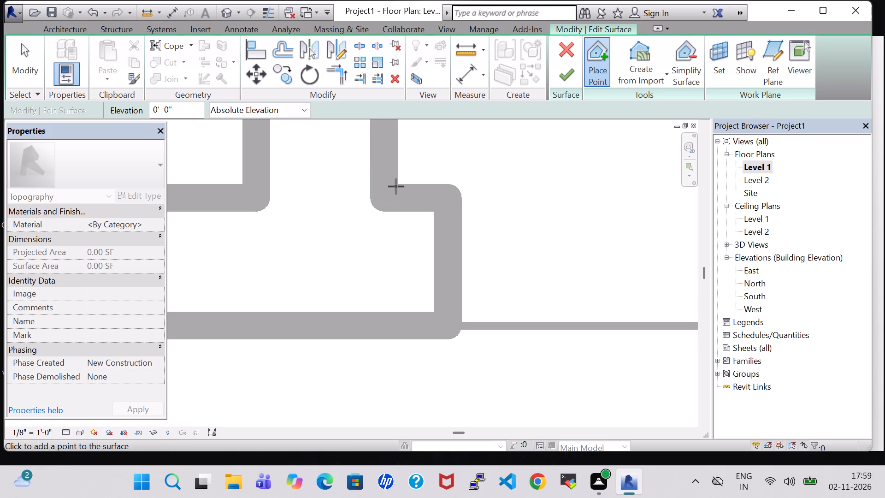
pyautogui.click(400, 183)
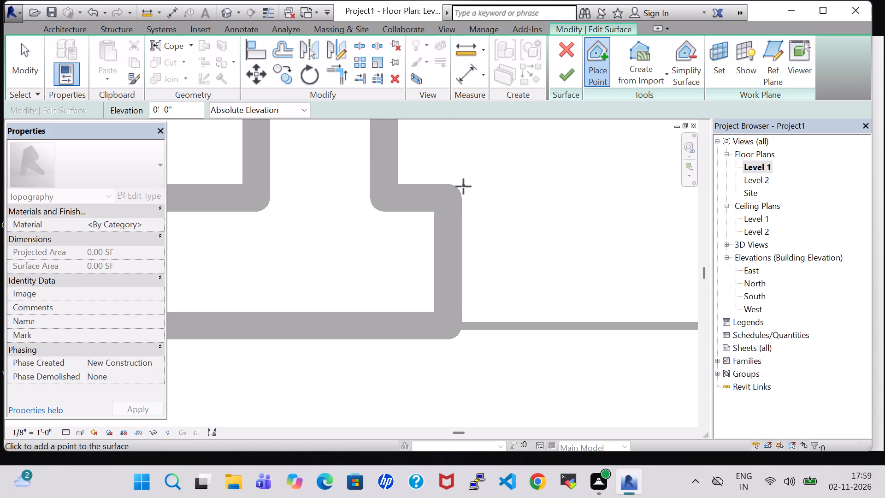
pyautogui.click(463, 186)
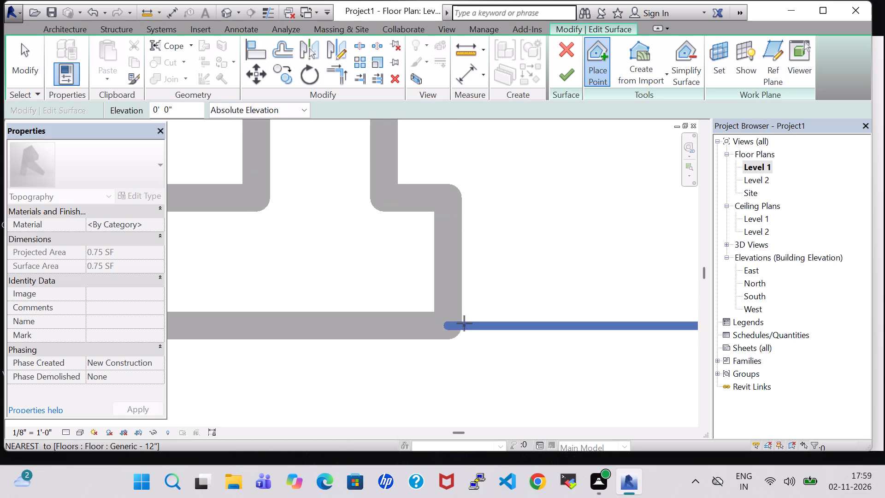
pyautogui.click(464, 323)
# Place surface points at the two end corners of the front porch wall right of the opening and at the double door's right jamb.
pyautogui.scroll(5, 489, 316)
pyautogui.scroll(-5, 432, 330)
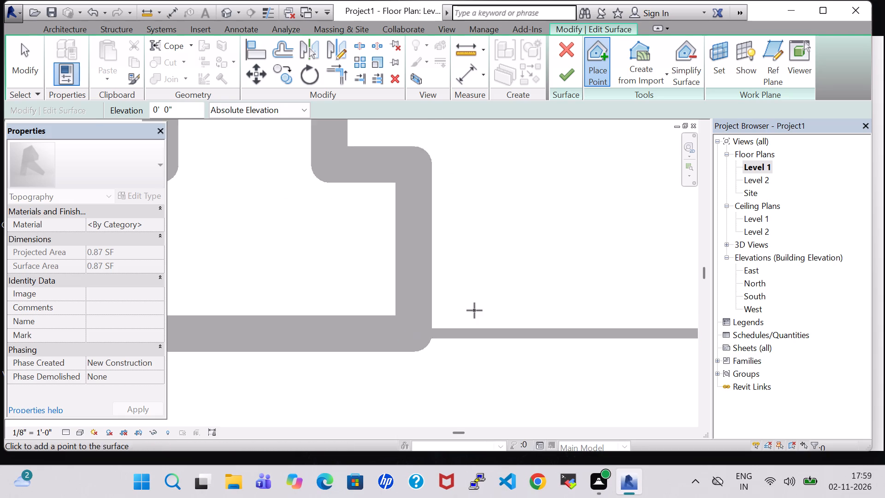
pyautogui.scroll(-2, 474, 310)
pyautogui.moveTo(501, 308); pyautogui.dragTo(370, 310, button='middle')
pyautogui.middleClick(369, 310)
pyautogui.scroll(-3, 448, 300)
pyautogui.moveTo(624, 302); pyautogui.dragTo(363, 368, button='middle')
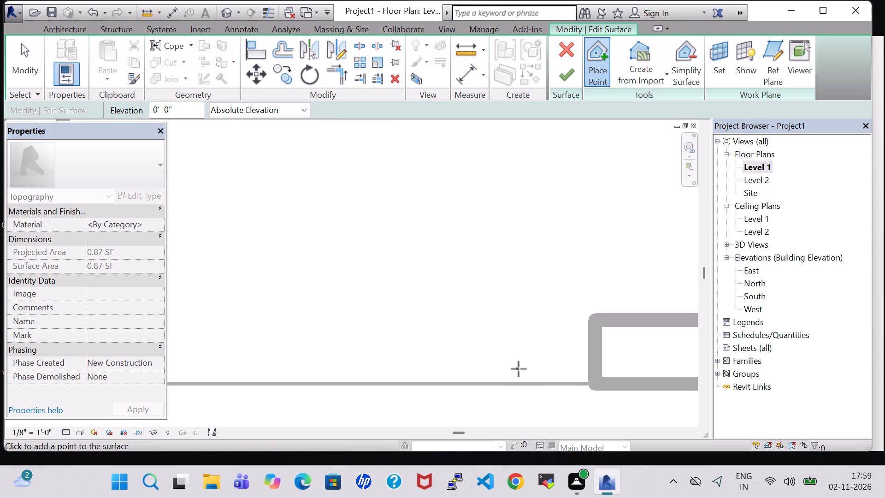
pyautogui.click(587, 380)
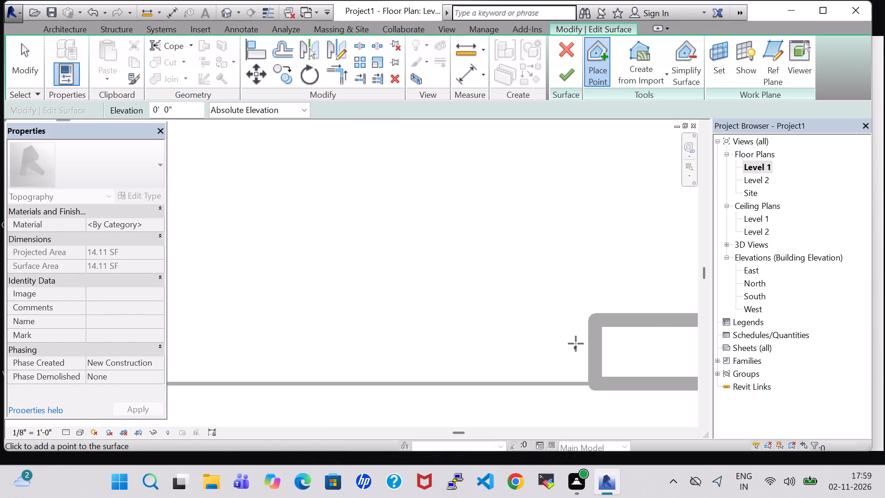
pyautogui.click(590, 314)
pyautogui.moveTo(564, 174); pyautogui.dragTo(608, 324, button='middle')
pyautogui.scroll(-2, 609, 328)
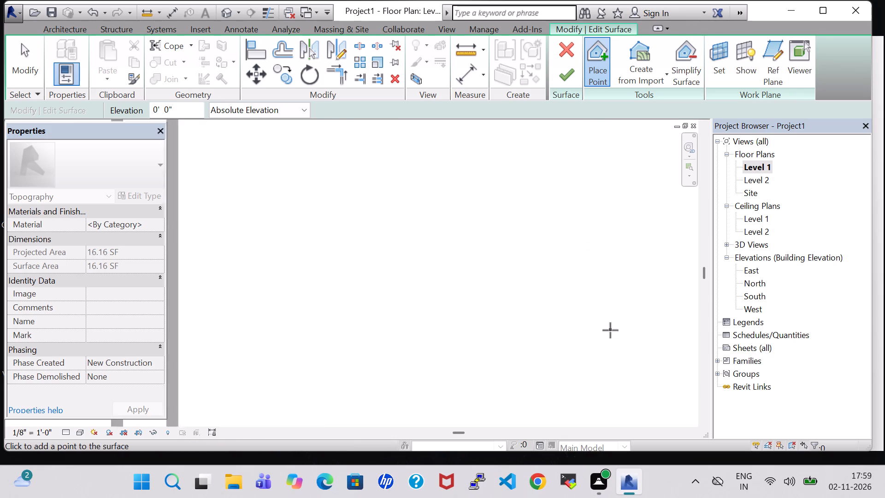
pyautogui.scroll(-2, 610, 330)
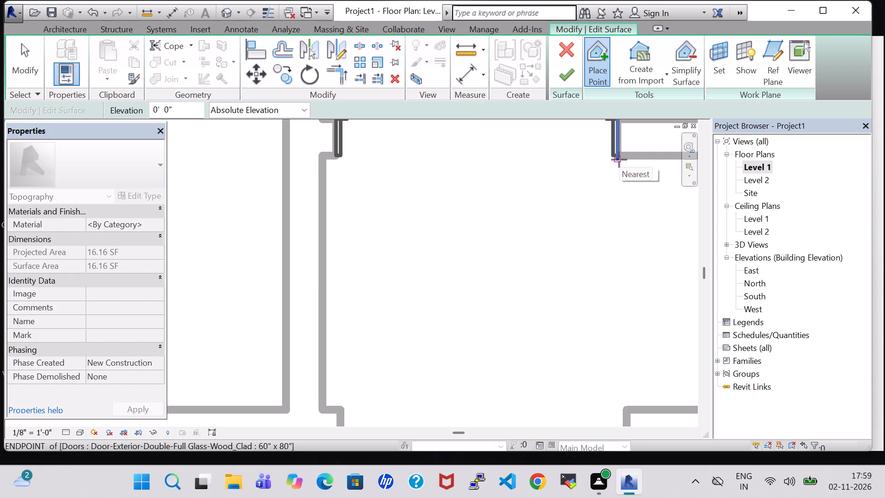
pyautogui.click(619, 160)
# Place surface points at the porch's two inner corners beside the sliding door, and finish the toposurface.
pyautogui.scroll(-3, 422, 195)
pyautogui.moveTo(475, 261); pyautogui.dragTo(323, 289, button='middle')
pyautogui.moveTo(483, 267); pyautogui.dragTo(253, 275, button='middle')
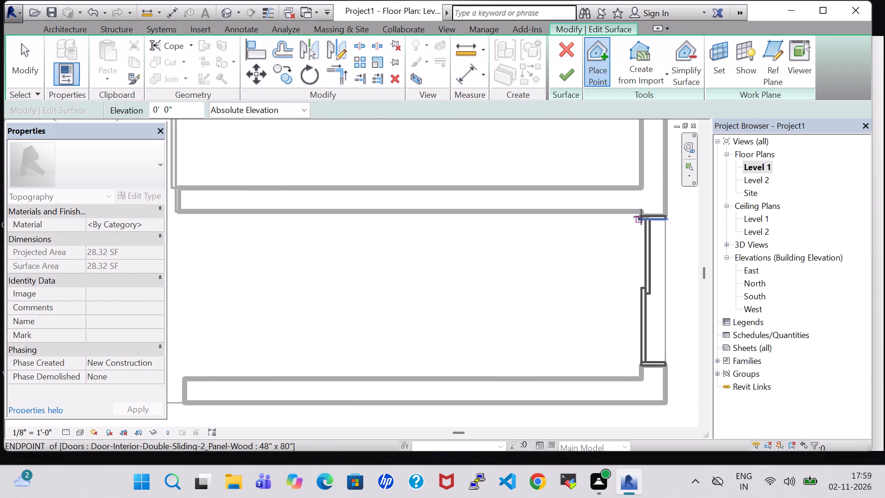
pyautogui.click(643, 214)
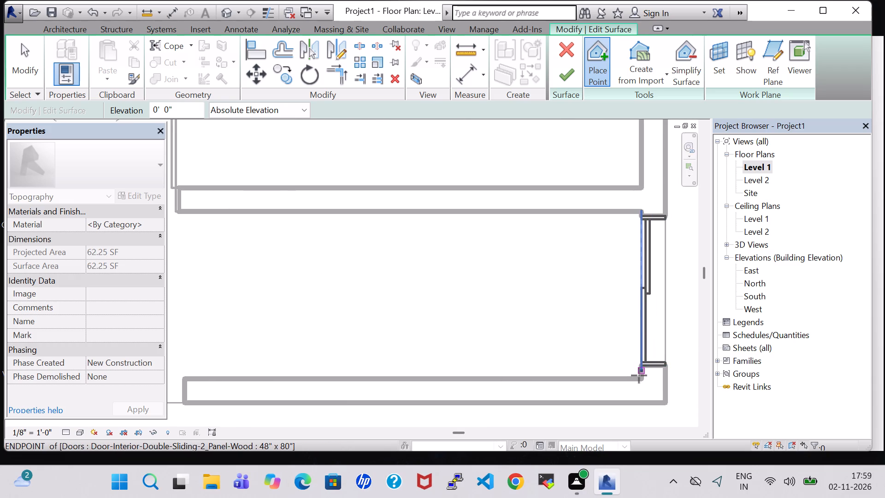
pyautogui.click(639, 375)
pyautogui.click(565, 72)
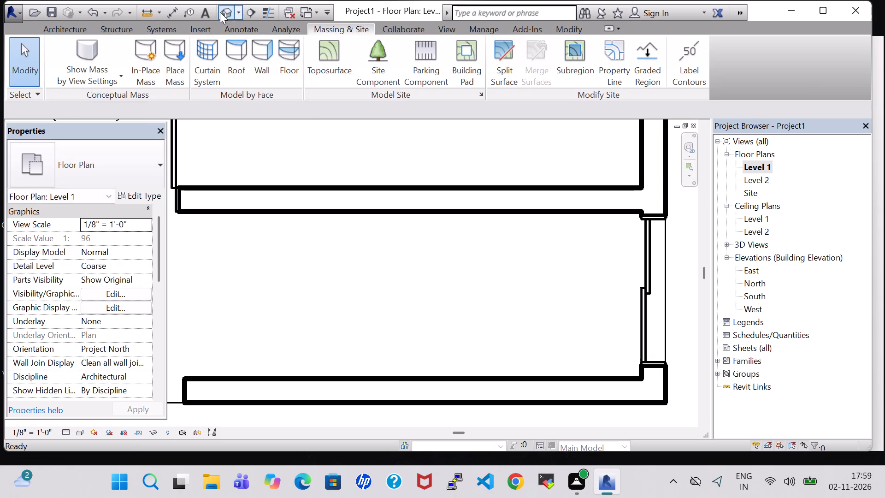
# Examine the porch surface and front entrance from several angles in the default 3D view.
pyautogui.click(227, 12)
pyautogui.keyDown('shift'); pyautogui.moveTo(566, 244); pyautogui.dragTo(584, 312, button='middle'); pyautogui.keyUp('shift')
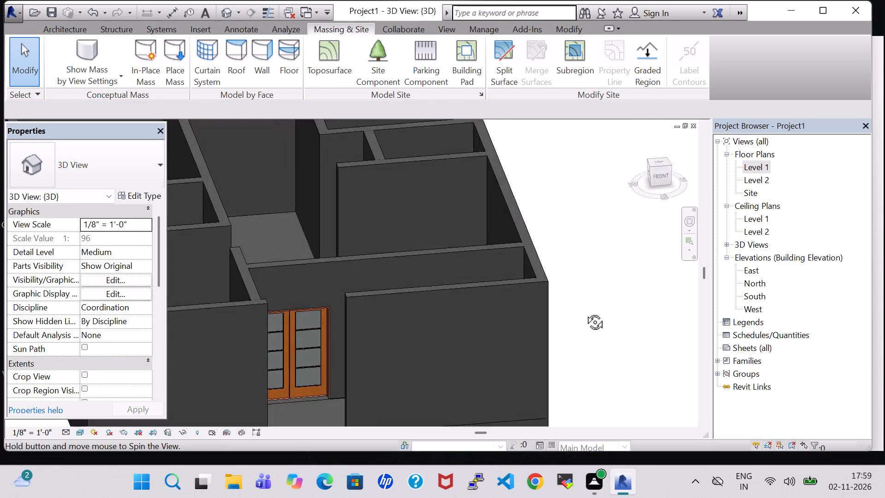
pyautogui.keyDown('shift'); pyautogui.moveTo(584, 312); pyautogui.dragTo(706, 376, button='middle'); pyautogui.keyUp('shift')
pyautogui.keyDown('shift'); pyautogui.moveTo(611, 216); pyautogui.dragTo(629, 249, button='middle'); pyautogui.keyUp('shift')
pyautogui.keyDown('shift'); pyautogui.scroll(-1, 629, 249); pyautogui.keyUp('shift')
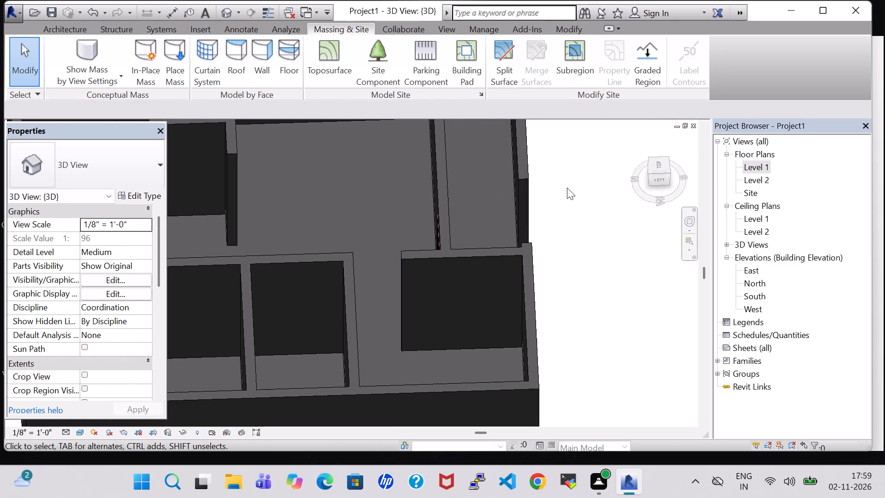
pyautogui.moveTo(567, 188); pyautogui.dragTo(564, 183, button='middle')
pyautogui.keyDown('shift'); pyautogui.moveTo(593, 264); pyautogui.dragTo(572, 266, button='middle'); pyautogui.keyUp('shift')
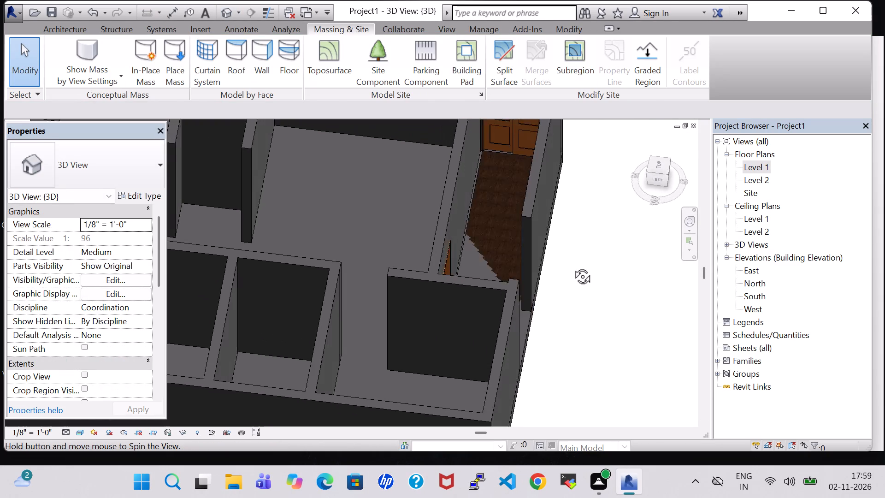
pyautogui.keyDown('shift'); pyautogui.moveTo(572, 266); pyautogui.dragTo(440, 217, button='middle'); pyautogui.keyUp('shift')
pyautogui.scroll(-2, 569, 274)
pyautogui.keyDown('shift'); pyautogui.moveTo(573, 310); pyautogui.dragTo(575, 257, button='middle'); pyautogui.keyUp('shift')
pyautogui.keyDown('shift'); pyautogui.moveTo(561, 275); pyautogui.dragTo(555, 222, button='middle'); pyautogui.keyUp('shift')
pyautogui.click(566, 323)
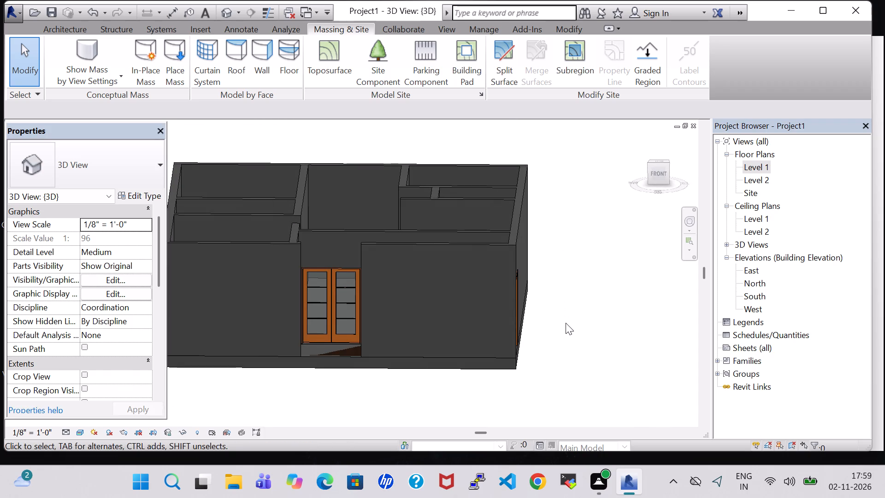
pyautogui.keyDown('shift'); pyautogui.moveTo(566, 323); pyautogui.dragTo(554, 338, button='middle'); pyautogui.keyUp('shift')
pyautogui.moveTo(550, 362); pyautogui.dragTo(594, 350, button='middle')
pyautogui.moveTo(594, 352); pyautogui.dragTo(599, 341, button='middle')
pyautogui.keyDown('shift'); pyautogui.moveTo(599, 341); pyautogui.dragTo(585, 344, button='middle'); pyautogui.keyUp('shift')
pyautogui.moveTo(585, 344); pyautogui.dragTo(608, 340, button='middle')
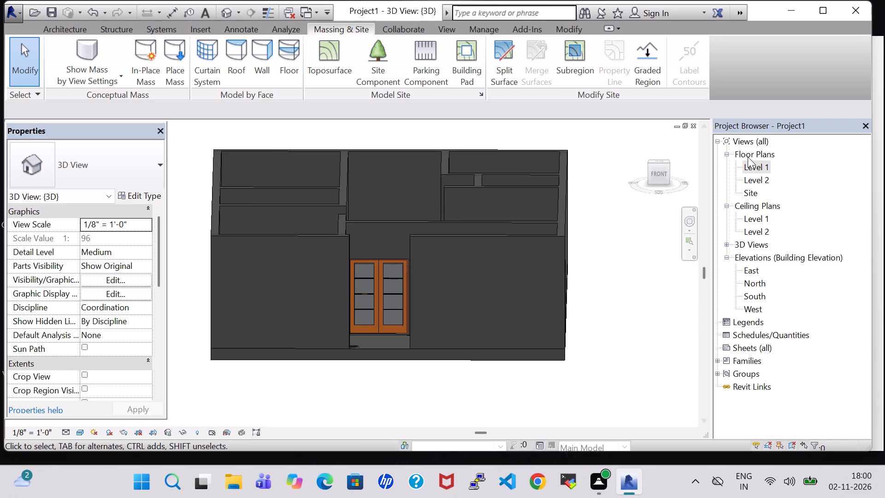
# On the Level 1 plan, set the unconnected height of the front porch wall right of the opening to 5' 0".
pyautogui.doubleClick(760, 165)
pyautogui.scroll(-2, 563, 282)
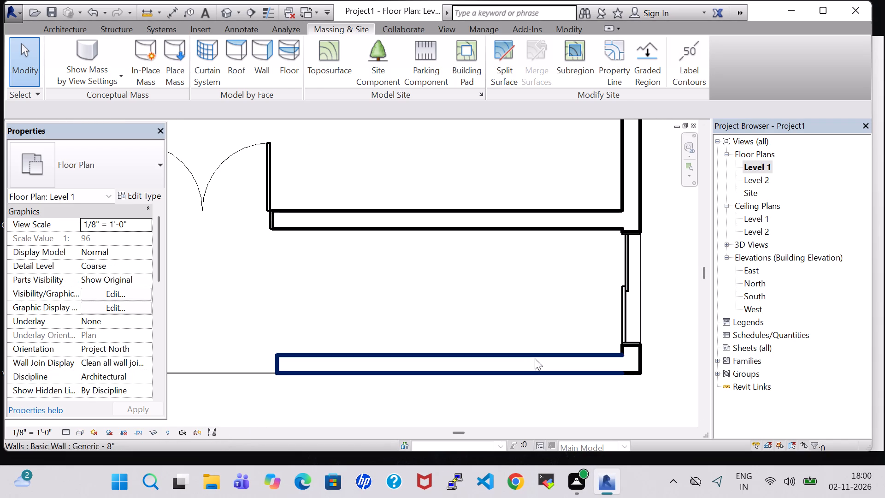
pyautogui.click(535, 358)
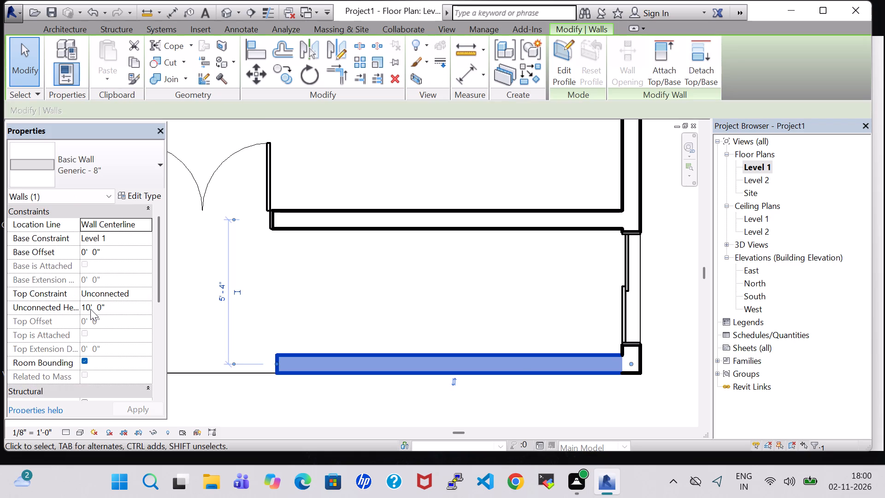
pyautogui.click(90, 309)
pyautogui.press('BackSpace')
pyautogui.press('BackSpace')
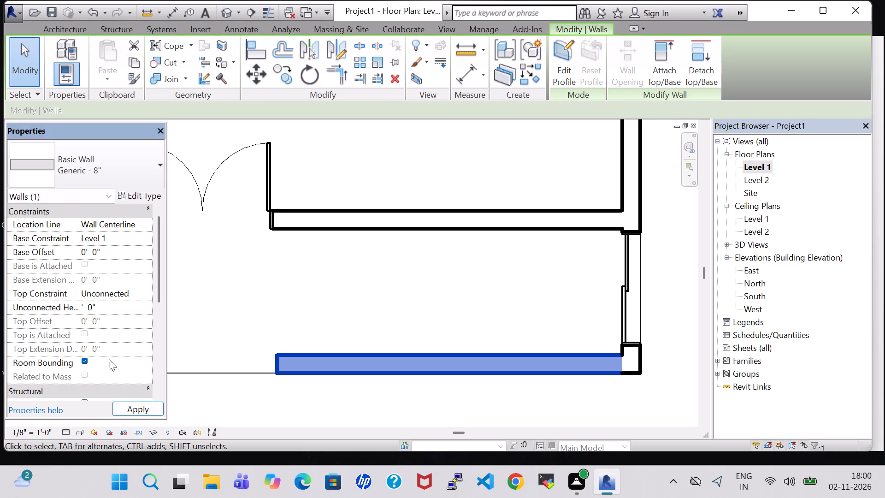
pyautogui.press('5')
pyautogui.press('Return')
pyautogui.click(397, 405)
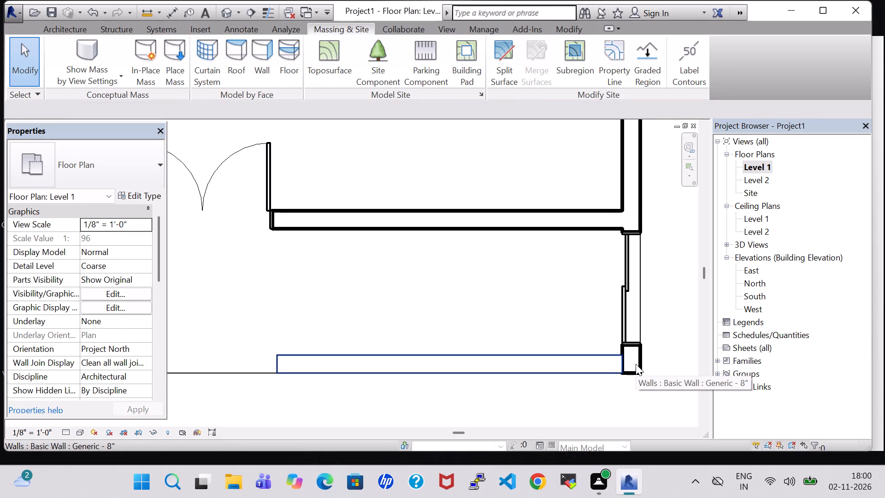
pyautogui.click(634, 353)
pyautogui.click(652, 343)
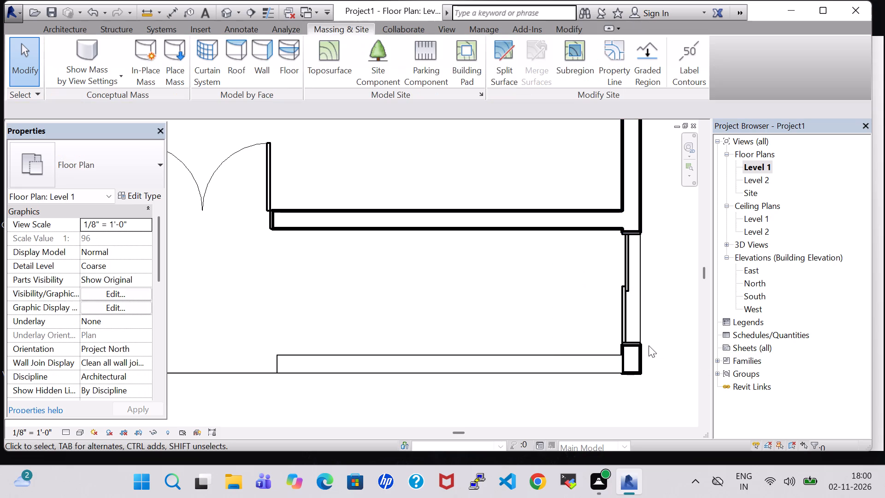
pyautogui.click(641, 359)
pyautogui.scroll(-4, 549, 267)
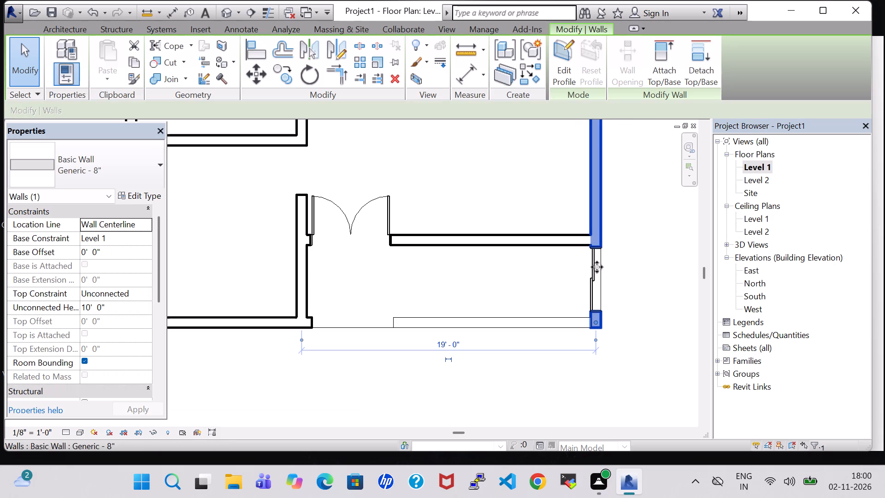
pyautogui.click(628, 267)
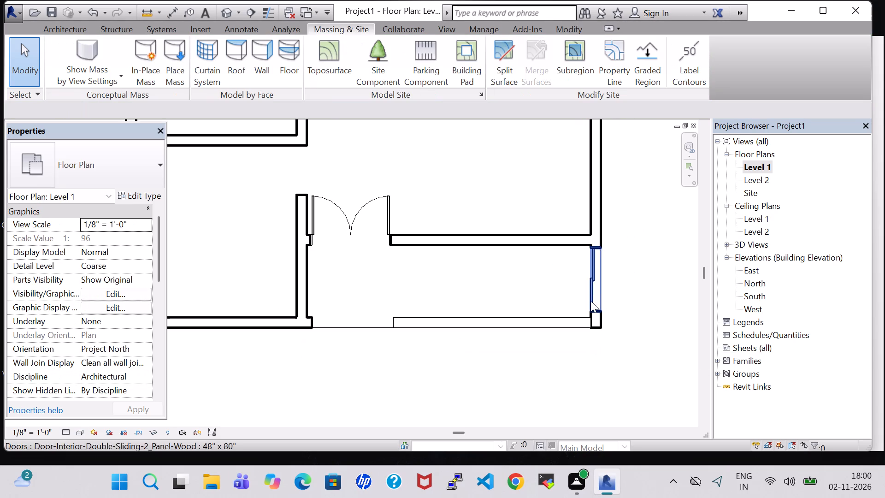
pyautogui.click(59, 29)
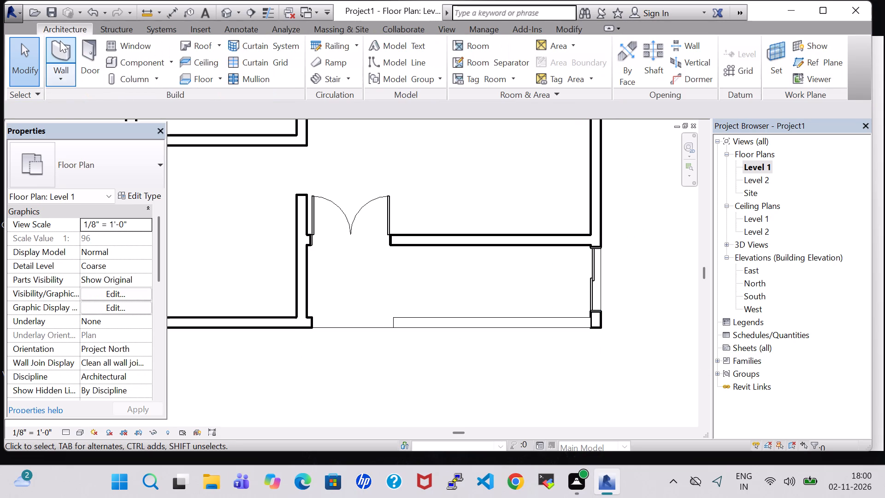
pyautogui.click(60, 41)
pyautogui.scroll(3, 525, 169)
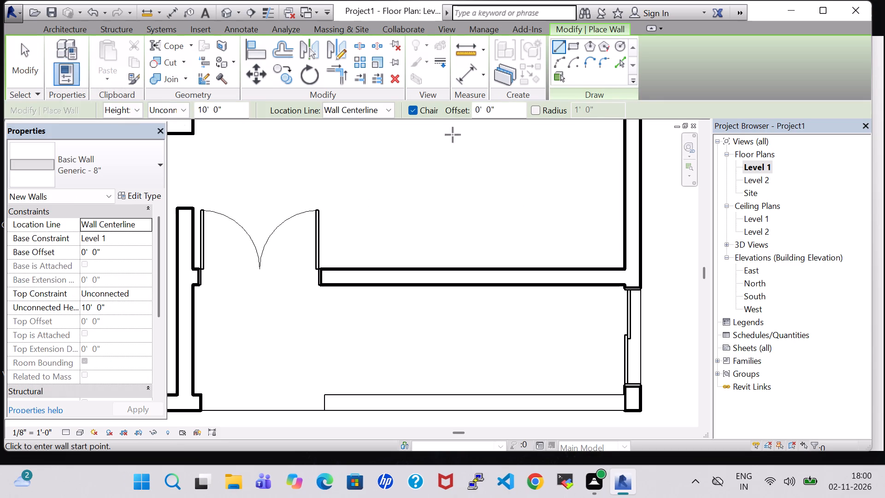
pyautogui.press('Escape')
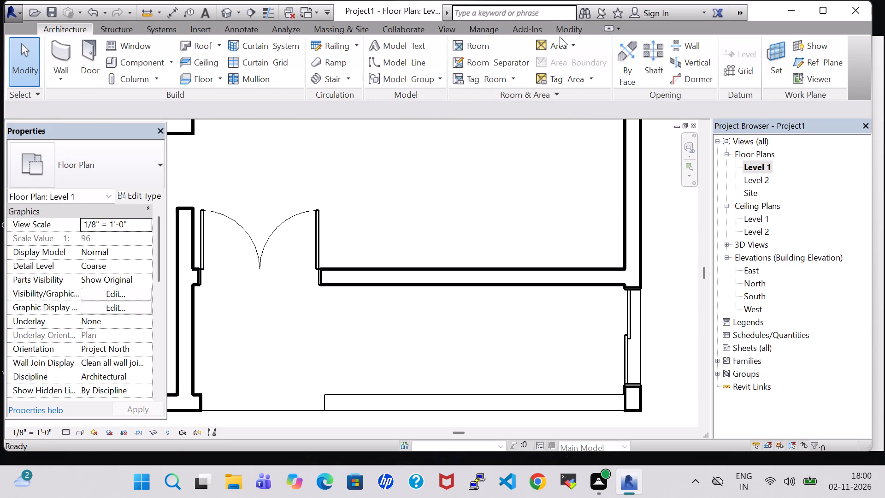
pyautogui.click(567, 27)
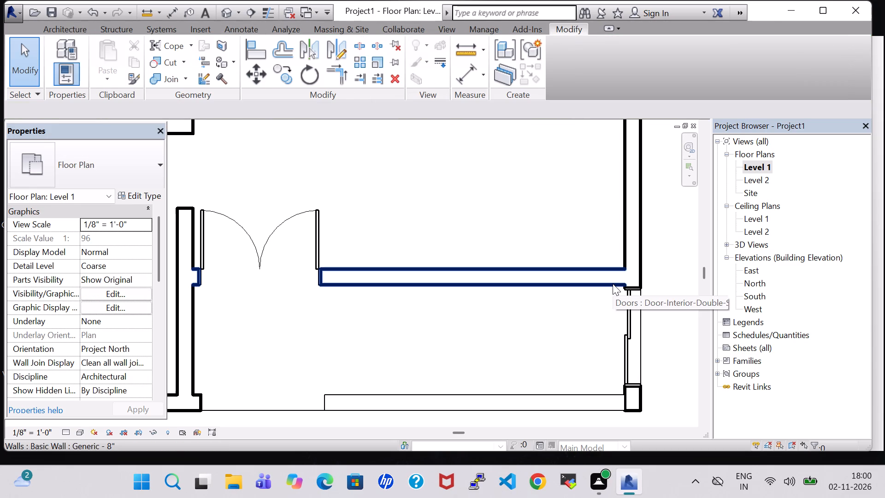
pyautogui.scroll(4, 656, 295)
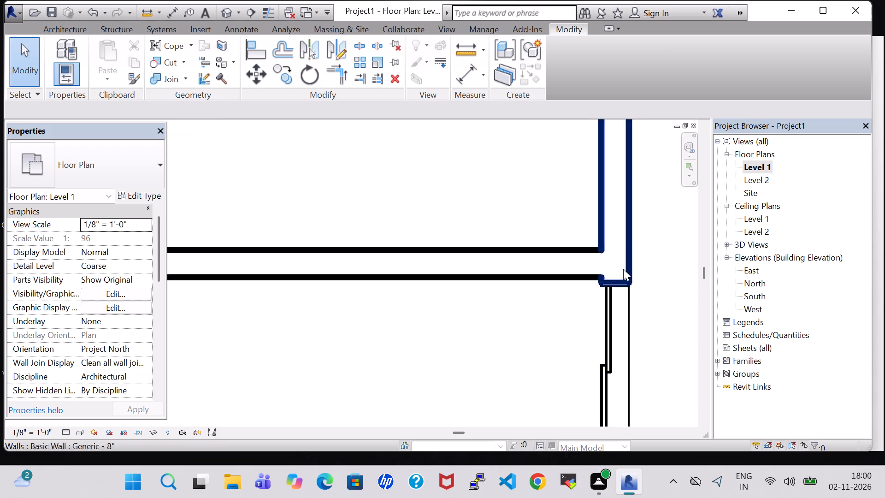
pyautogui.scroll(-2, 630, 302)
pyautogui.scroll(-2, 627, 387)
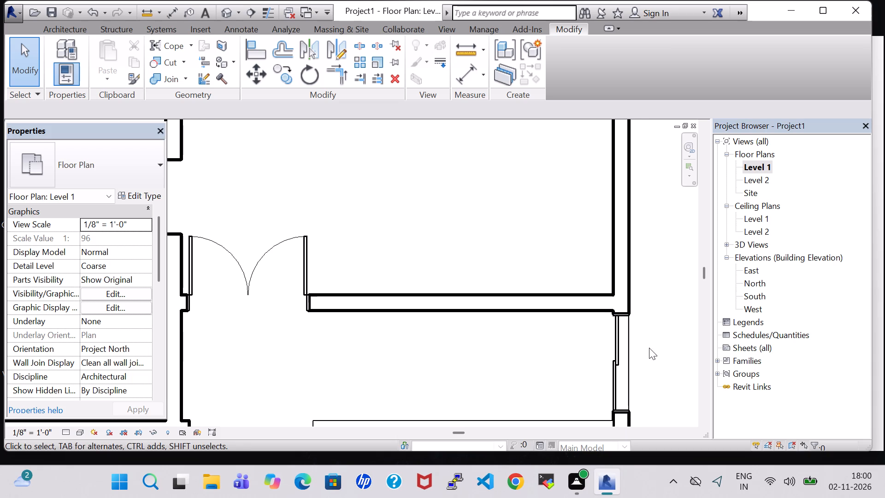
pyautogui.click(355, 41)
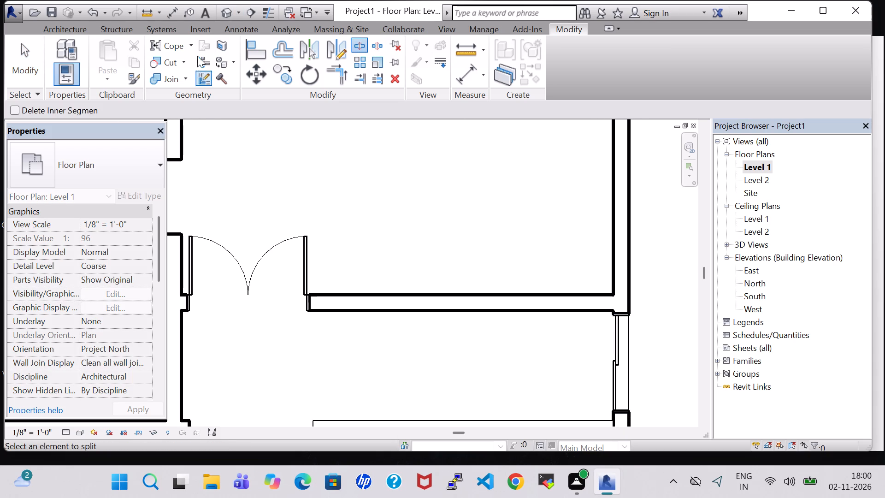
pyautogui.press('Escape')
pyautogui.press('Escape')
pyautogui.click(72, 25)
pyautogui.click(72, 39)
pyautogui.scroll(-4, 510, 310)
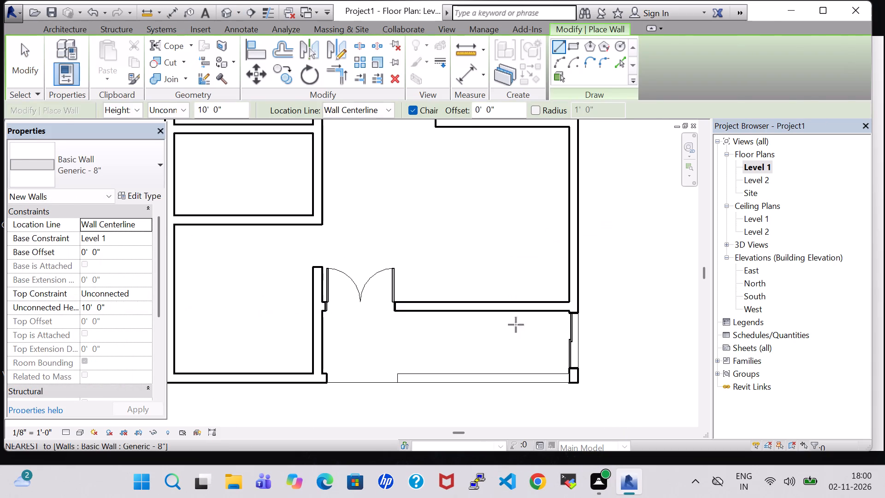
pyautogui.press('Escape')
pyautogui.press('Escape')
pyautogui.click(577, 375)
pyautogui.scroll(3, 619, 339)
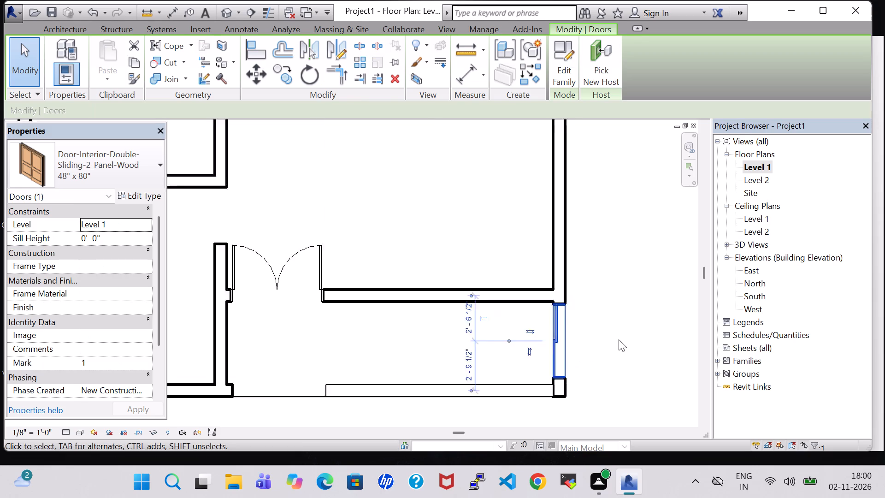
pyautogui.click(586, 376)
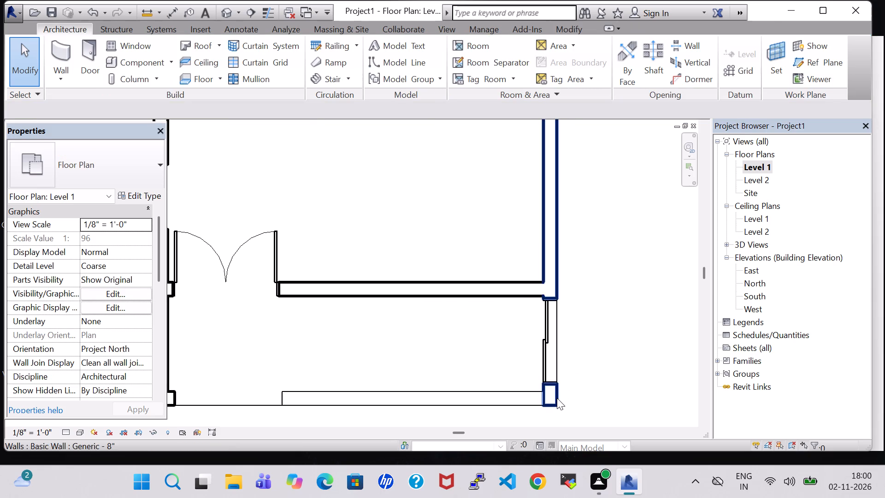
# Split the right exterior wall at the porch-side face of the double-door wall, just above the sliding door.
pyautogui.click(557, 398)
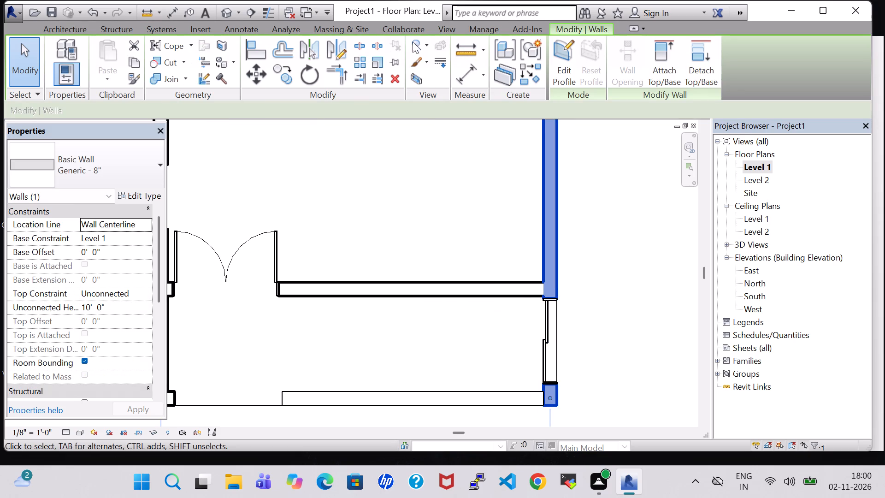
pyautogui.click(360, 41)
pyautogui.scroll(11, 560, 290)
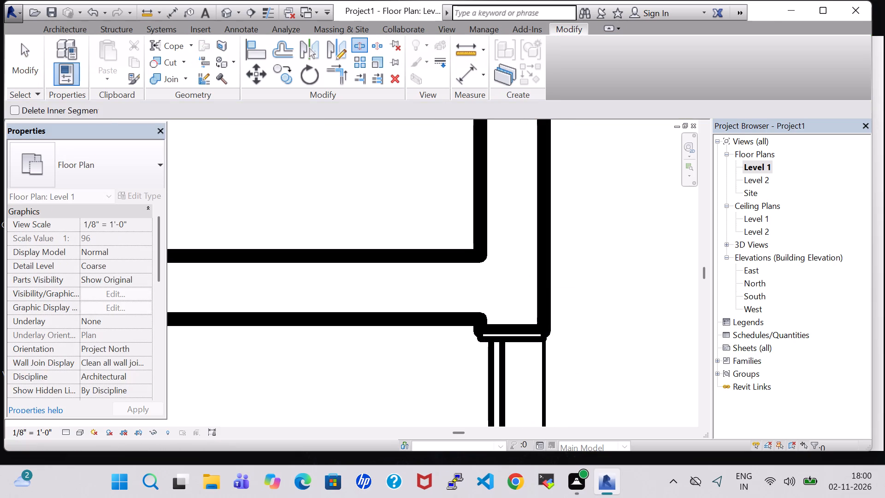
pyautogui.click(507, 315)
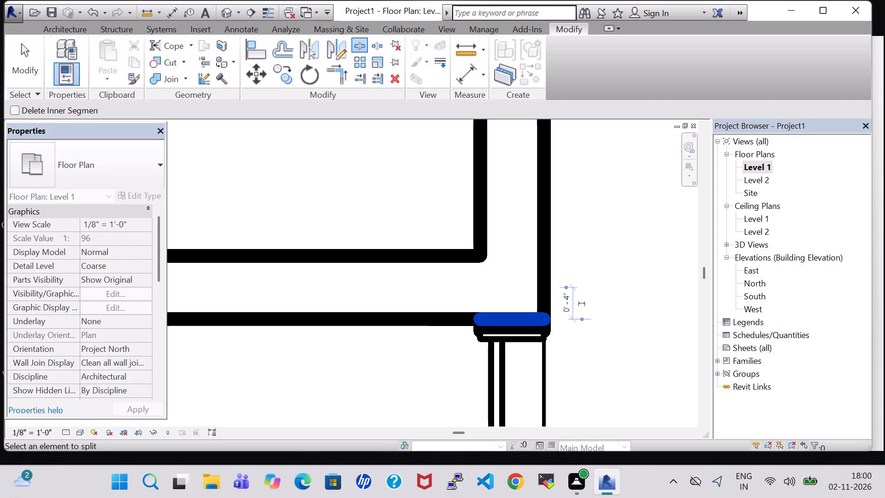
pyautogui.press('Escape')
pyautogui.press('Escape')
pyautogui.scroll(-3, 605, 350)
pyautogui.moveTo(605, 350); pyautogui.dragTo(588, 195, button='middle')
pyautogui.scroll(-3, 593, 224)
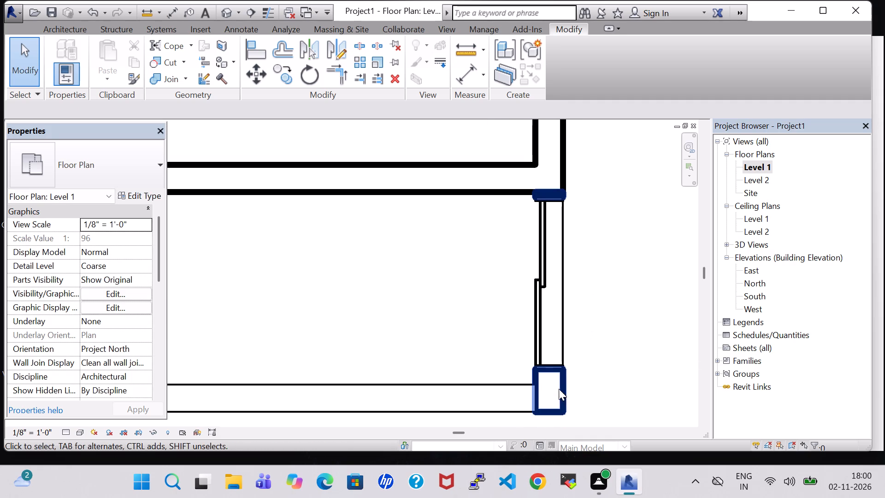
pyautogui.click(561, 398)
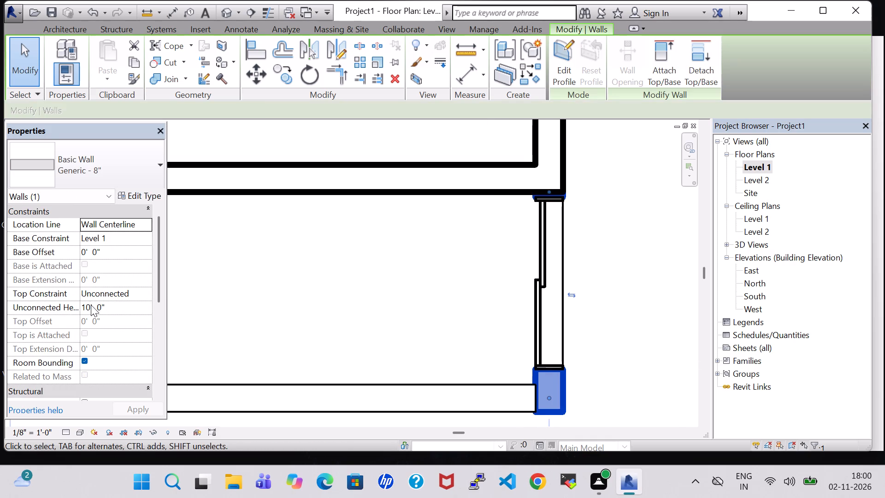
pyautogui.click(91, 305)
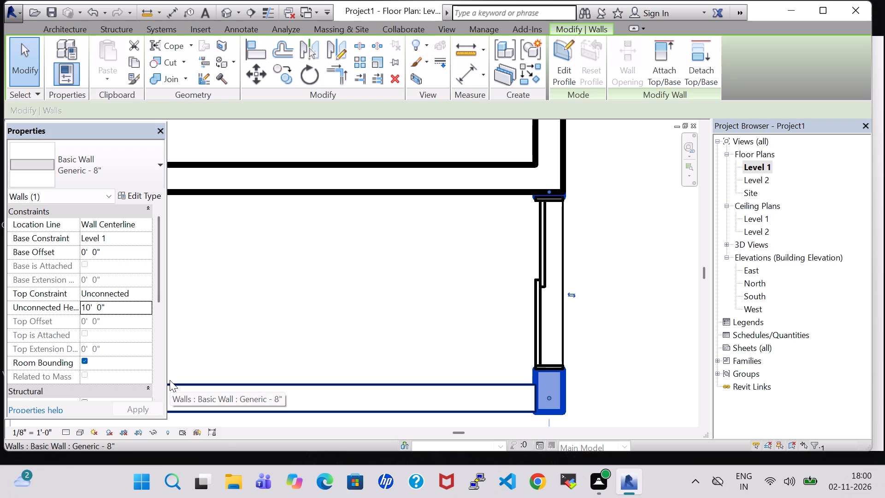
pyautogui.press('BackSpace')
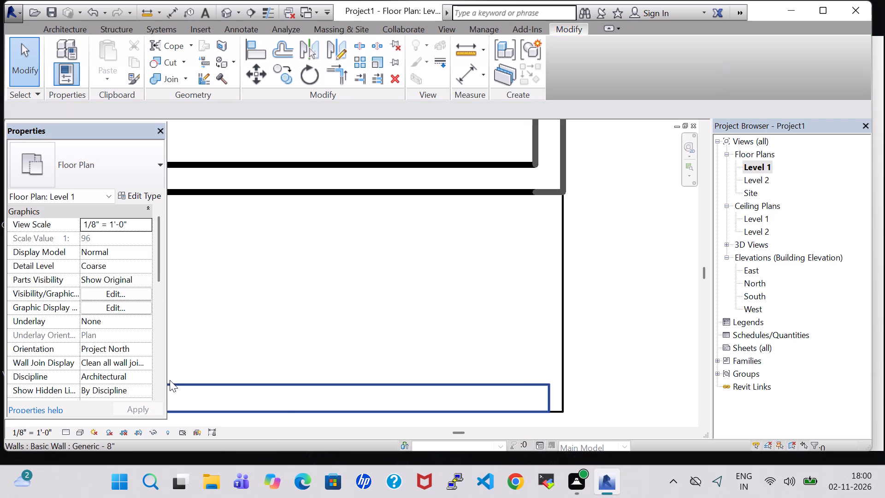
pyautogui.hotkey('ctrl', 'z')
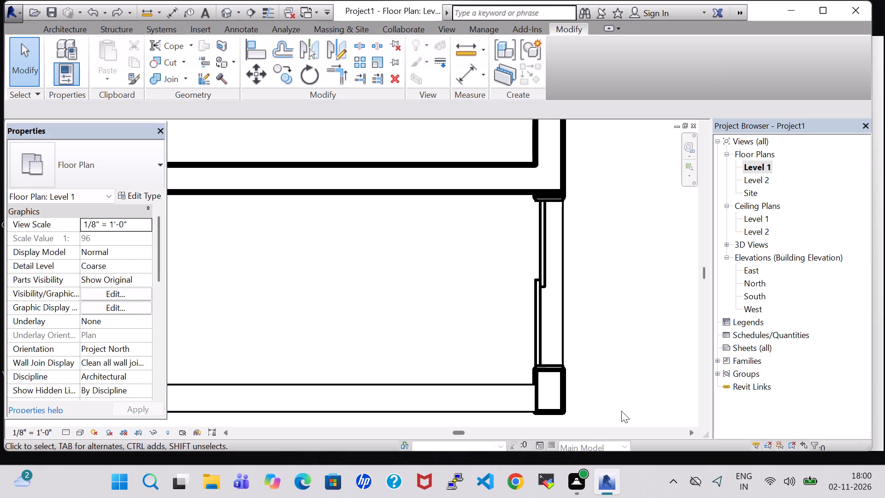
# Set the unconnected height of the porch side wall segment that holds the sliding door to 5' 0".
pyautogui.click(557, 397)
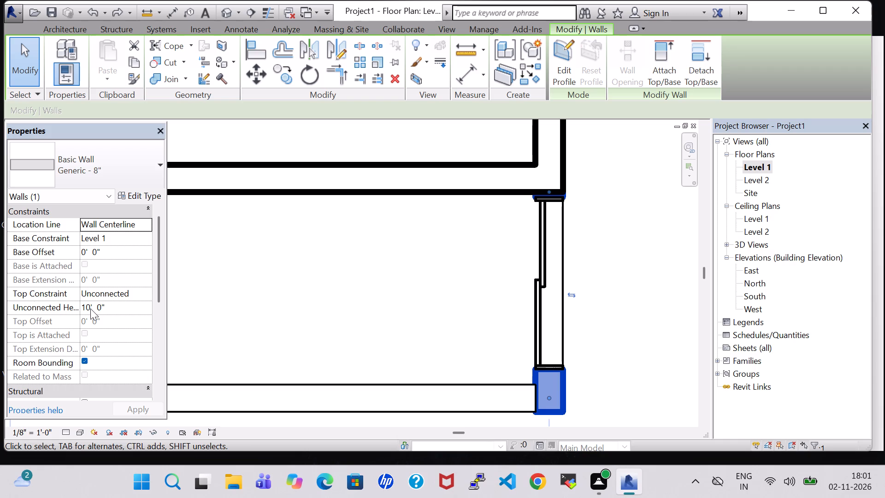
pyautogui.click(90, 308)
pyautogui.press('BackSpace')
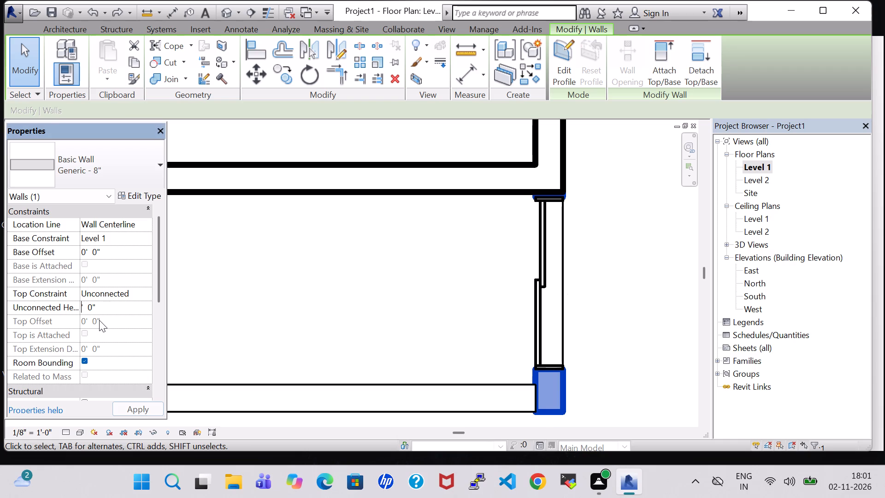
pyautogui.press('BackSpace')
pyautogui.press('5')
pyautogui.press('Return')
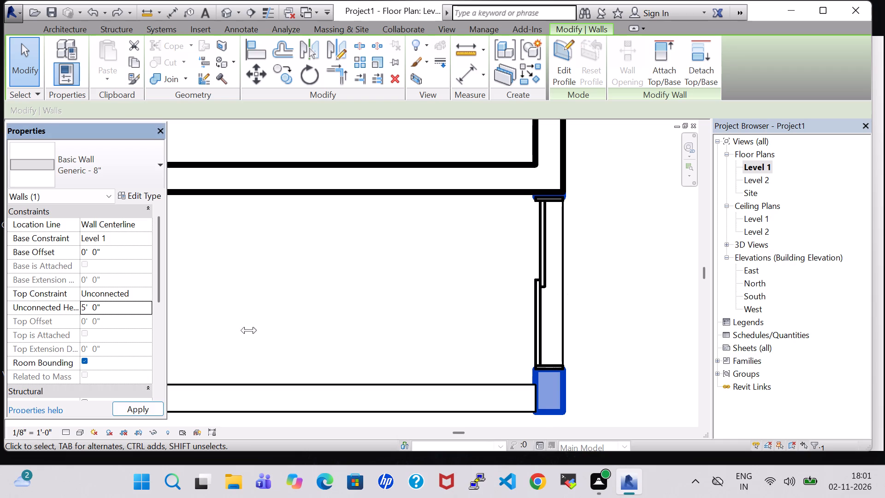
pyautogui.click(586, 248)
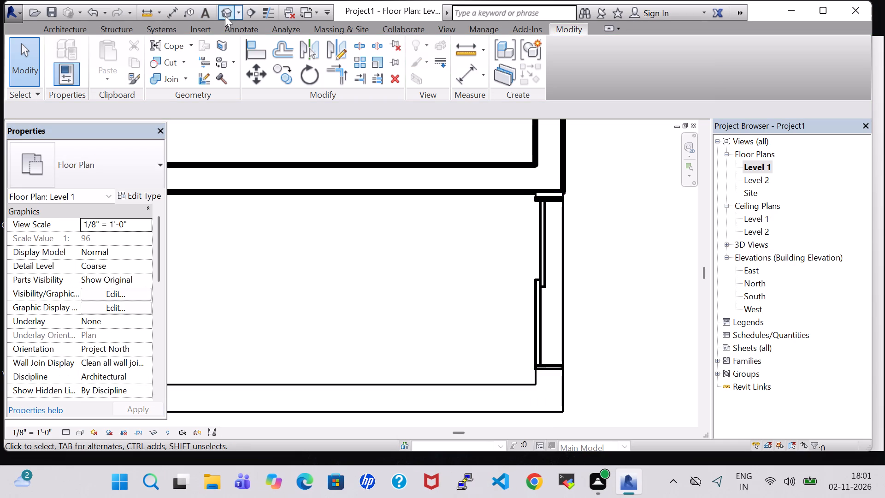
# Examine the porch corner and the sliding door wall from several angles in the default 3D view.
pyautogui.click(225, 16)
pyautogui.scroll(-1, 413, 250)
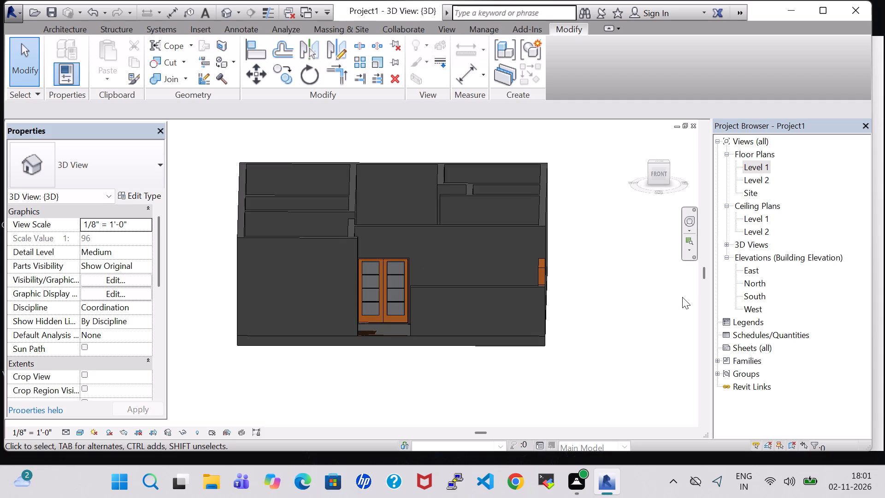
pyautogui.moveTo(623, 286); pyautogui.dragTo(585, 330, button='middle')
pyautogui.keyDown('shift'); pyautogui.middleClick(585, 330); pyautogui.keyUp('shift')
pyautogui.scroll(6, 569, 335)
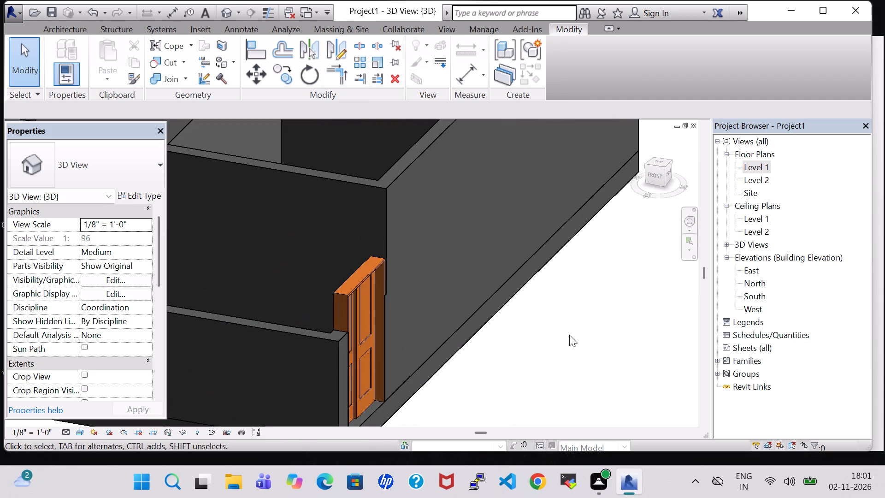
pyautogui.keyDown('shift'); pyautogui.moveTo(569, 335); pyautogui.dragTo(564, 279, button='middle'); pyautogui.keyUp('shift')
pyautogui.keyDown('shift'); pyautogui.moveTo(536, 318); pyautogui.dragTo(571, 338, button='middle'); pyautogui.keyUp('shift')
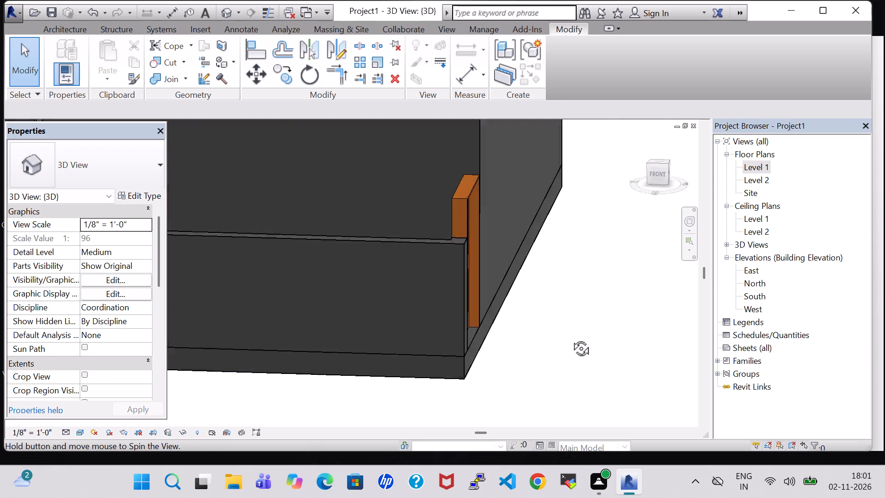
pyautogui.keyDown('shift'); pyautogui.moveTo(571, 338); pyautogui.dragTo(574, 358, button='middle'); pyautogui.keyUp('shift')
# On the Level 1 plan, set the unconnected height of the sliding door's wall segment to 10' 0".
pyautogui.click(760, 174)
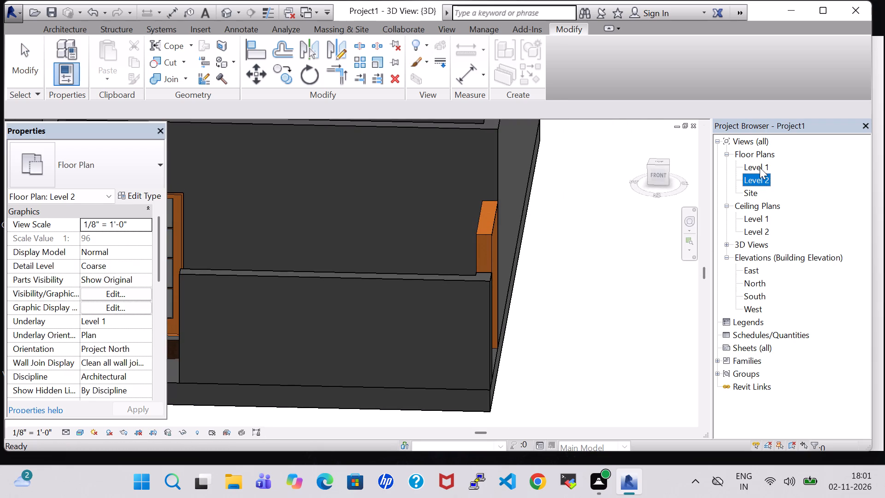
pyautogui.click(760, 167)
pyautogui.tripleClick(760, 167)
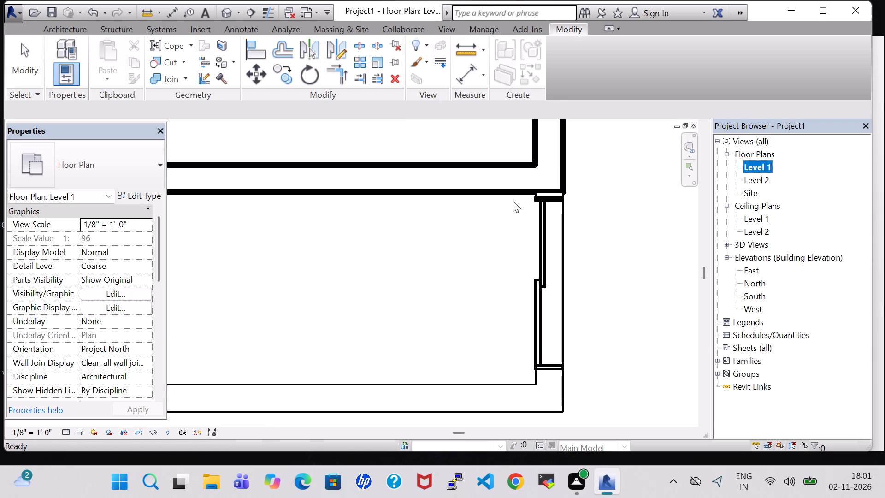
pyautogui.press('Escape')
pyautogui.press('Escape')
pyautogui.press('Escape')
pyautogui.click(532, 374)
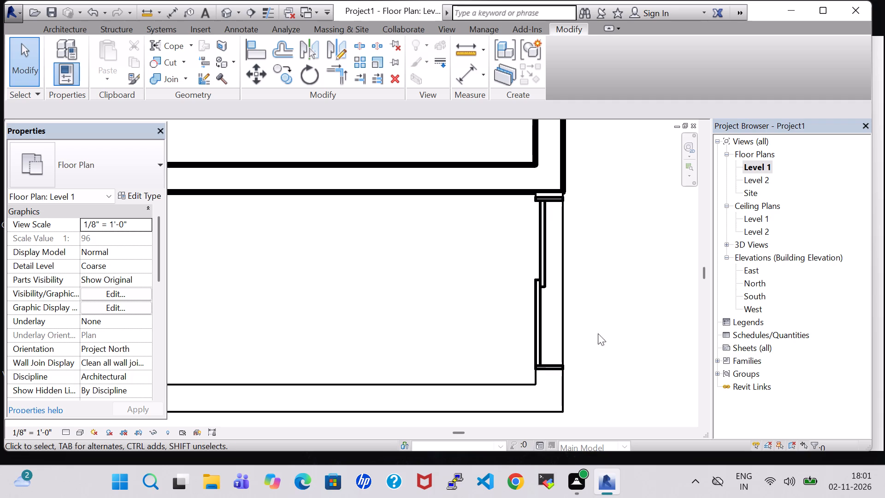
pyautogui.click(552, 392)
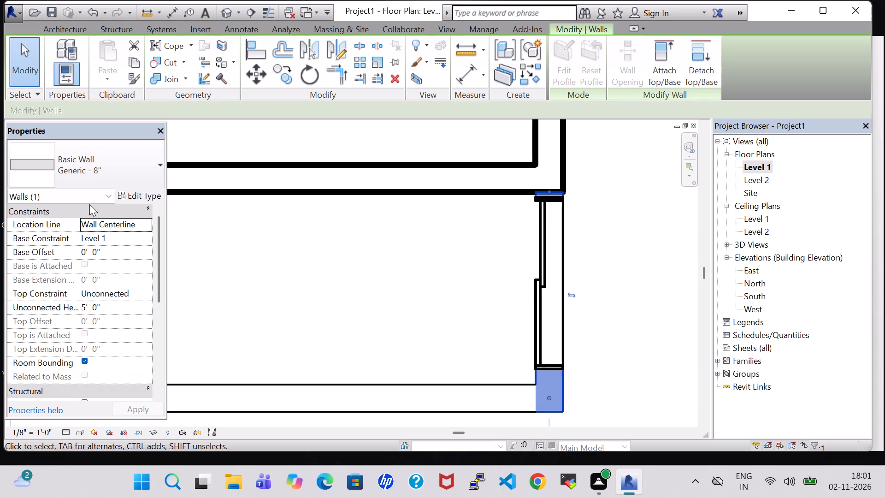
pyautogui.click(86, 304)
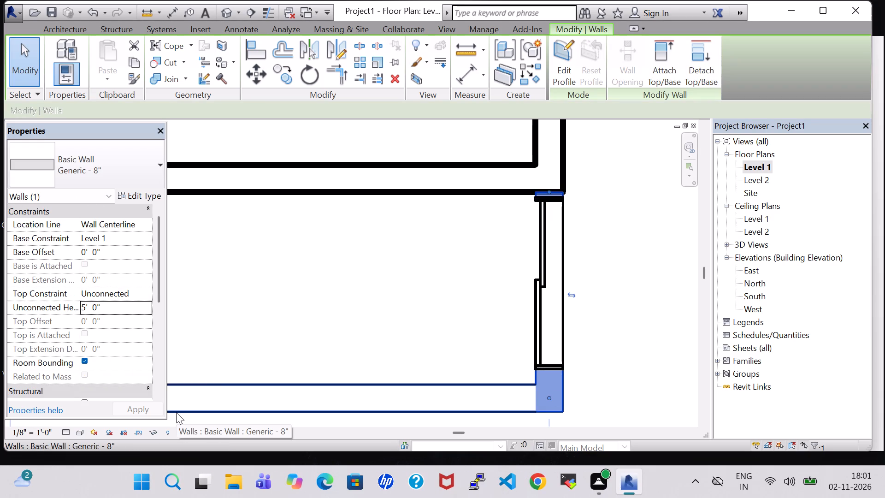
pyautogui.click(88, 302)
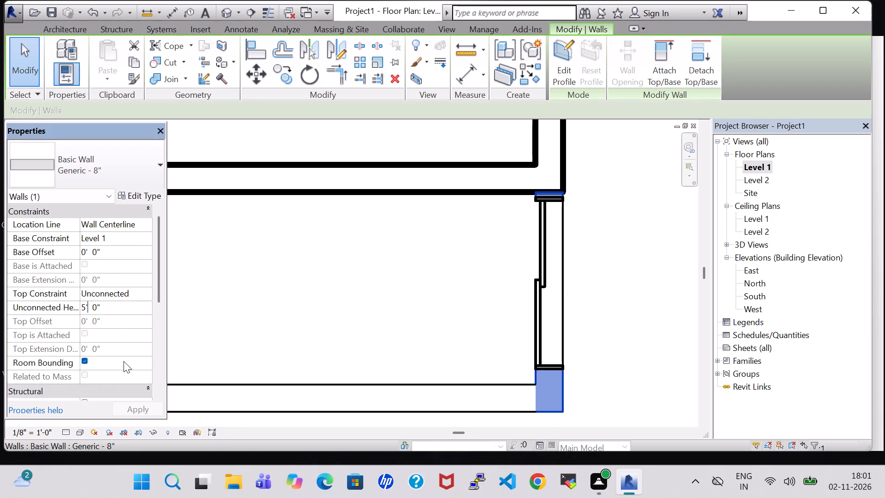
pyautogui.press('Left')
pyautogui.press('BackSpace')
pyautogui.write('10')
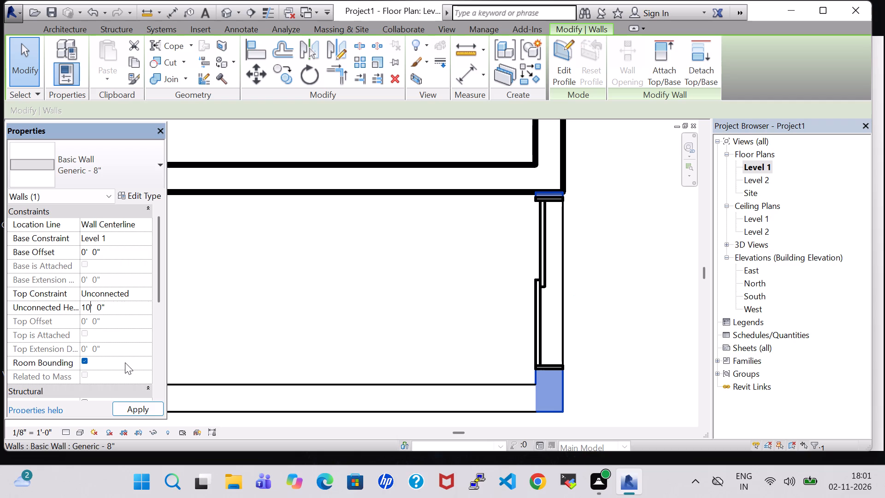
pyautogui.press('Return')
pyautogui.click(649, 275)
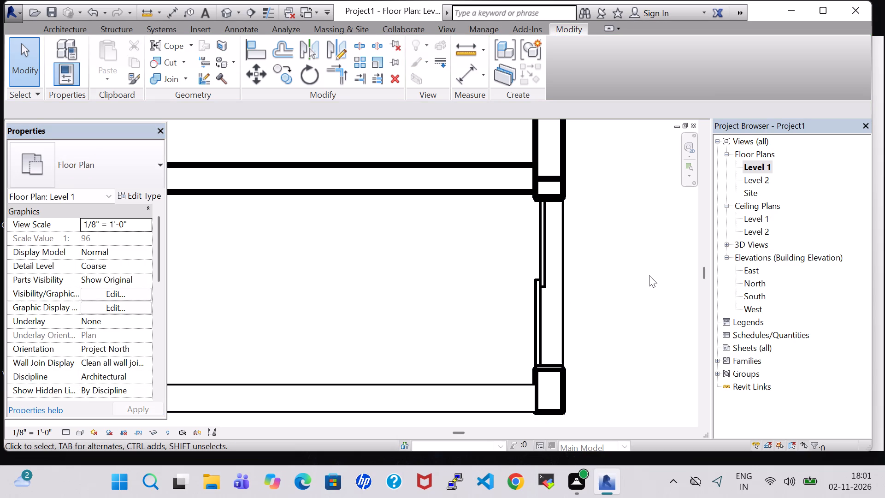
# Examine the sliding door wall against the low front porch wall in the default 3D view.
pyautogui.click(221, 12)
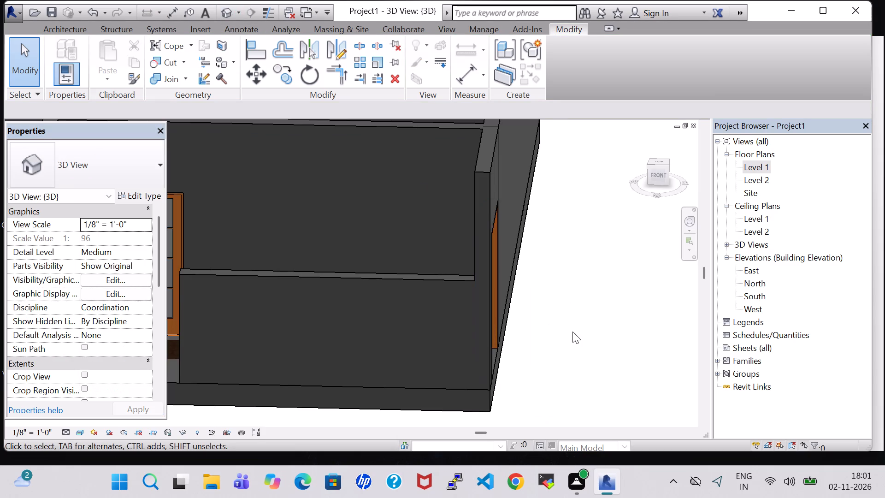
pyautogui.keyDown('shift'); pyautogui.moveTo(572, 332); pyautogui.dragTo(589, 299, button='middle'); pyautogui.keyUp('shift')
pyautogui.scroll(-2, 589, 296)
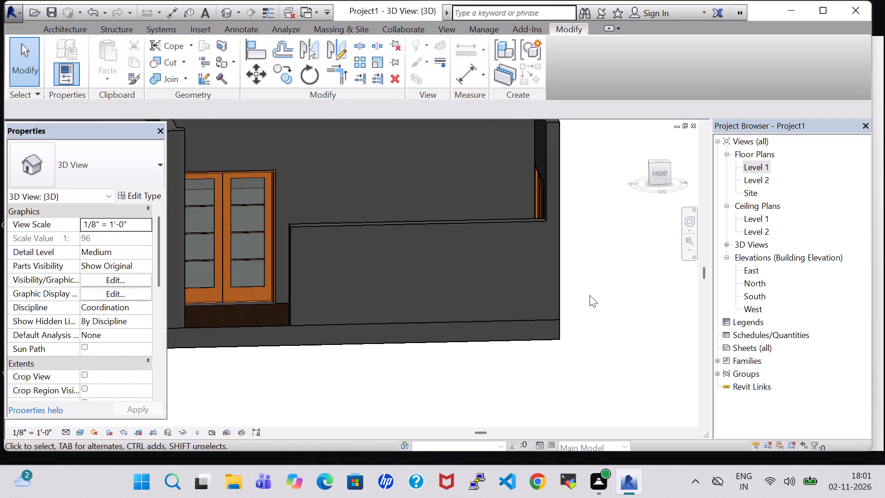
pyautogui.keyDown('shift'); pyautogui.moveTo(609, 272); pyautogui.dragTo(600, 288, button='middle'); pyautogui.keyUp('shift')
pyautogui.keyDown('shift'); pyautogui.middleClick(600, 288); pyautogui.keyUp('shift')
pyautogui.keyDown('shift'); pyautogui.middleClick(592, 295); pyautogui.keyUp('shift')
pyautogui.keyDown('shift'); pyautogui.moveTo(603, 295); pyautogui.dragTo(596, 302, button='middle'); pyautogui.keyUp('shift')
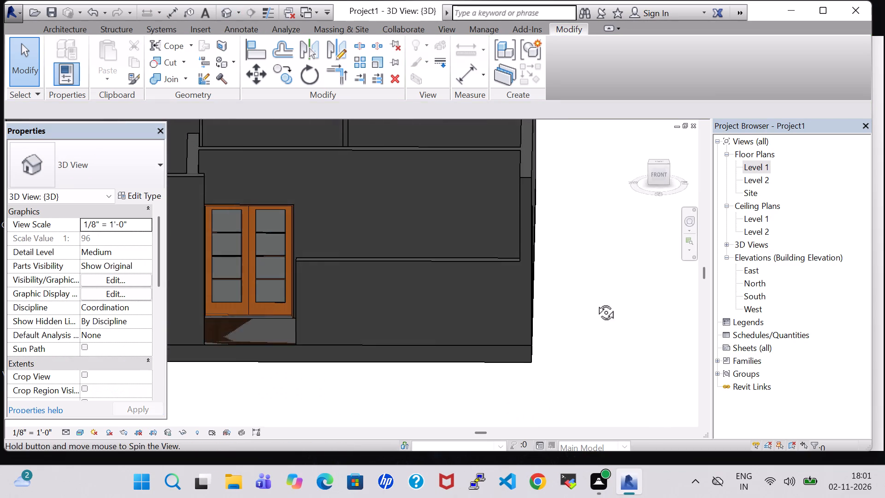
pyautogui.keyDown('shift'); pyautogui.moveTo(596, 302); pyautogui.dragTo(591, 311, button='middle'); pyautogui.keyUp('shift')
# On the Level 1 plan, set the unconnected height of the front porch wall beside the entrance opening to 3' 0".
pyautogui.tripleClick(751, 167)
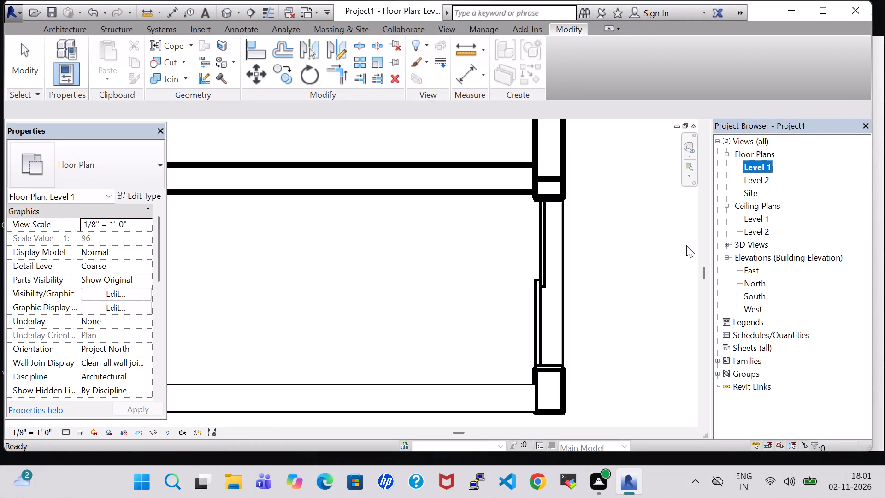
pyautogui.scroll(-5, 551, 301)
pyautogui.click(326, 355)
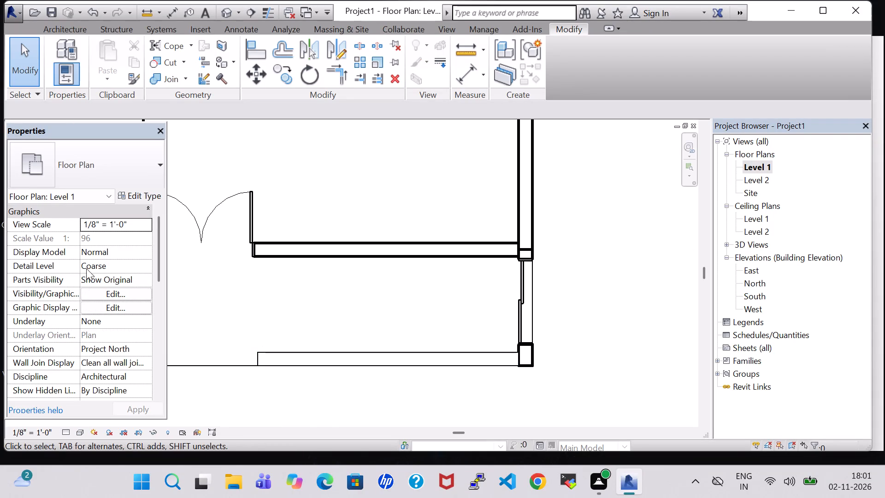
pyautogui.click(596, 253)
pyautogui.click(374, 364)
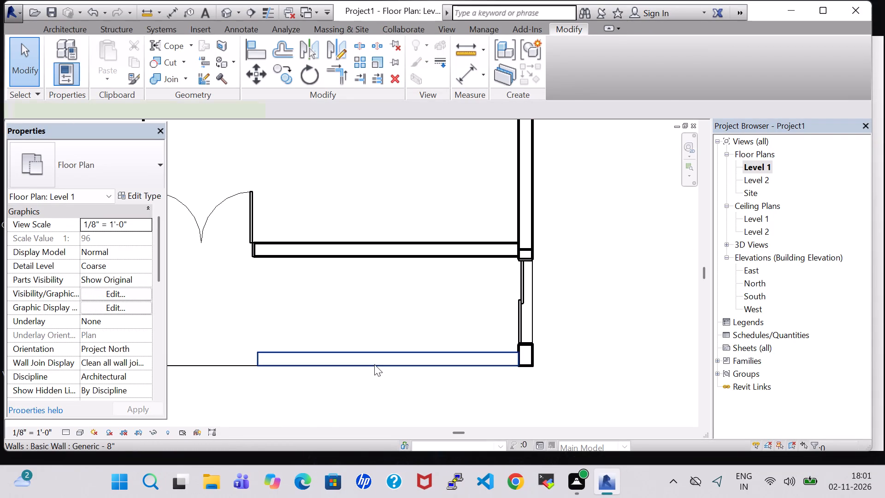
pyautogui.click(86, 308)
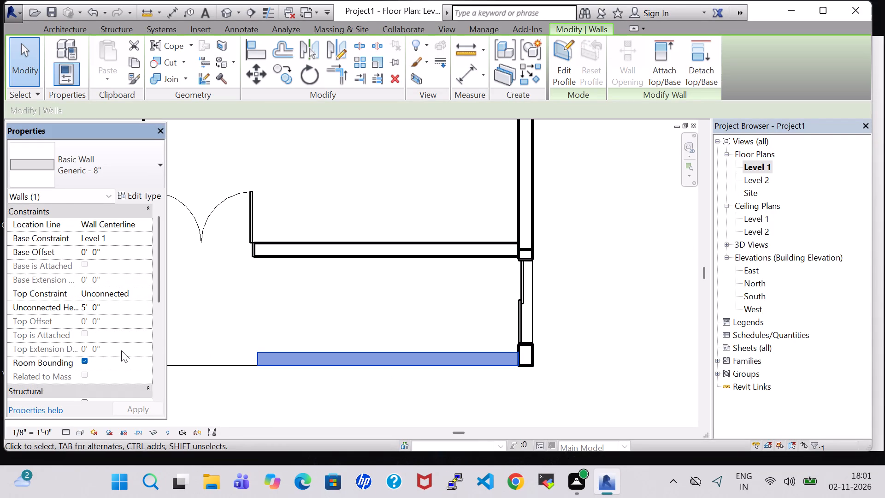
pyautogui.press('BackSpace')
pyautogui.press('3')
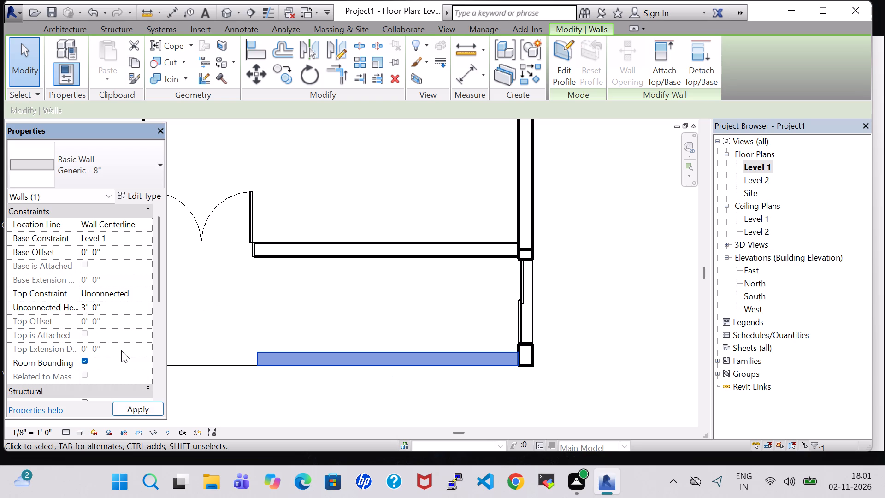
pyautogui.press('Return')
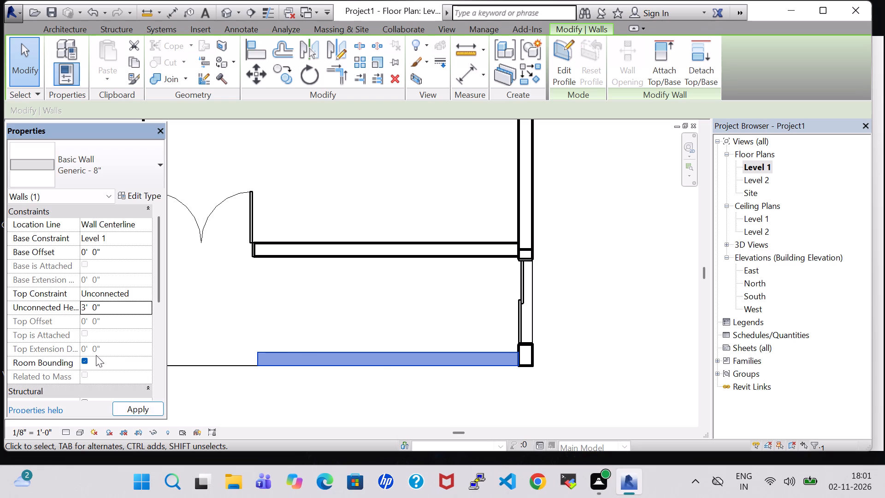
pyautogui.click(293, 405)
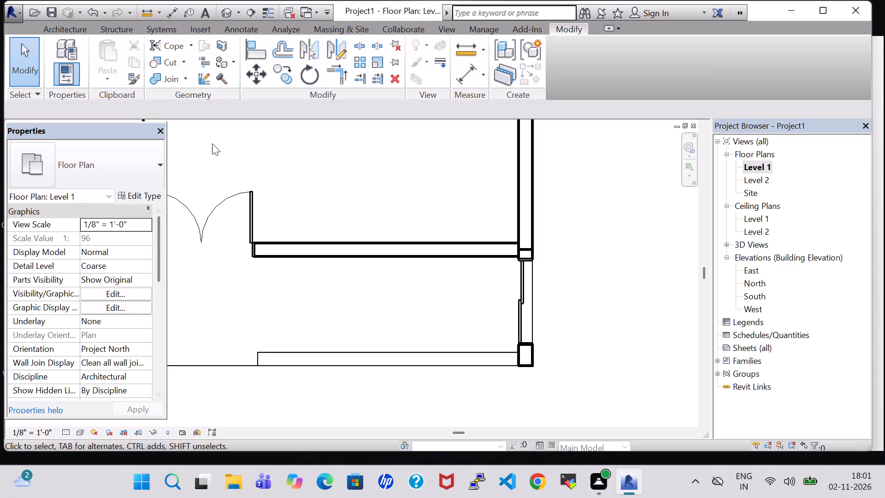
# Start a Handrail - Rectangular railing and sketch its path about 12' 9" along the front porch wall's centerline, ending at the sliding door wall.
pyautogui.click(83, 28)
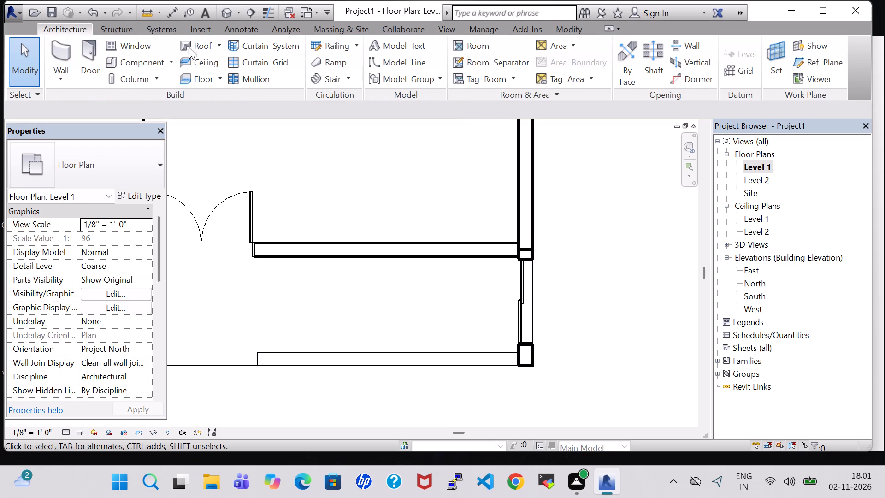
pyautogui.click(336, 41)
pyautogui.scroll(5, 267, 366)
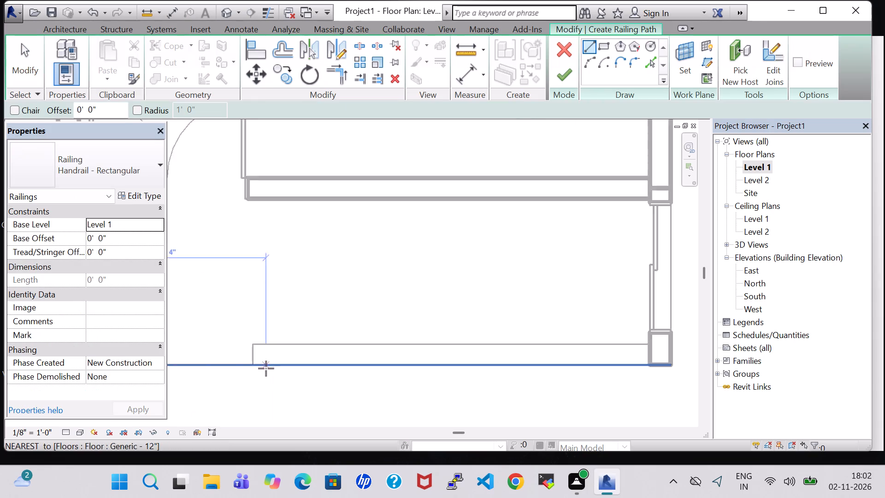
pyautogui.click(244, 354)
pyautogui.moveTo(540, 354); pyautogui.dragTo(319, 382, button='middle')
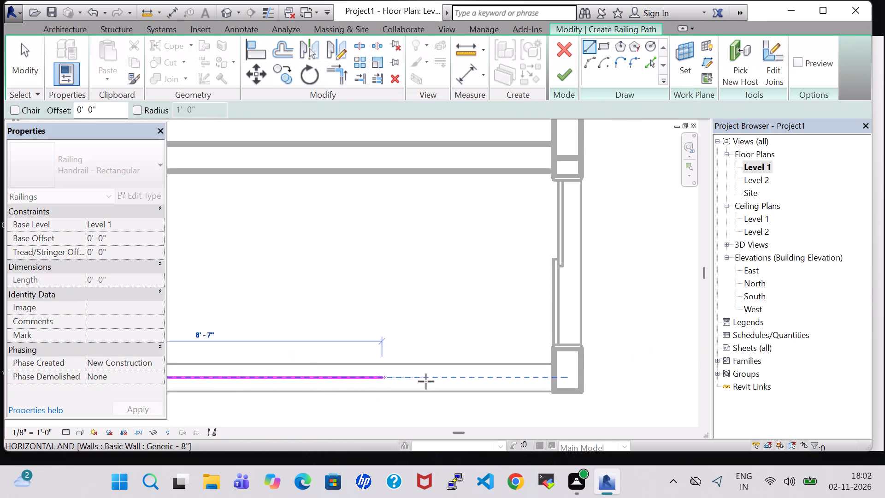
pyautogui.click(549, 379)
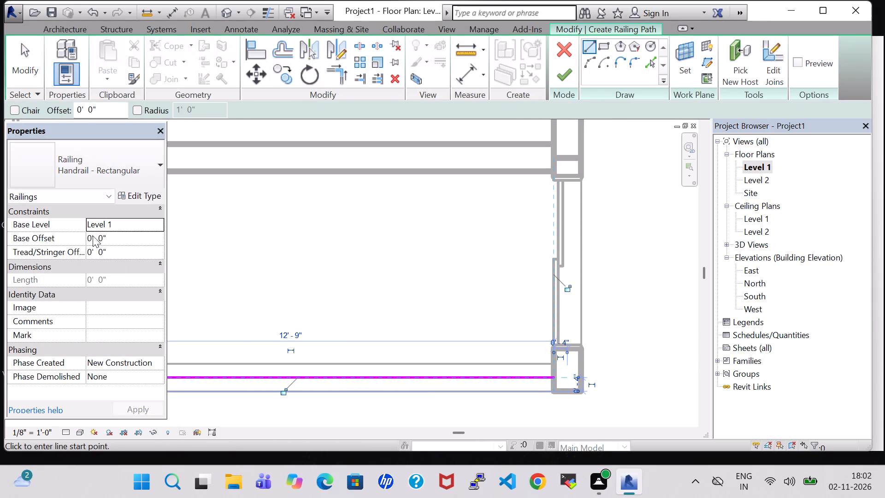
# Set the porch railing's base offset to 3' 0" from Level 1.
pyautogui.click(93, 239)
pyautogui.press('BackSpace')
pyautogui.press('3')
pyautogui.press('Return')
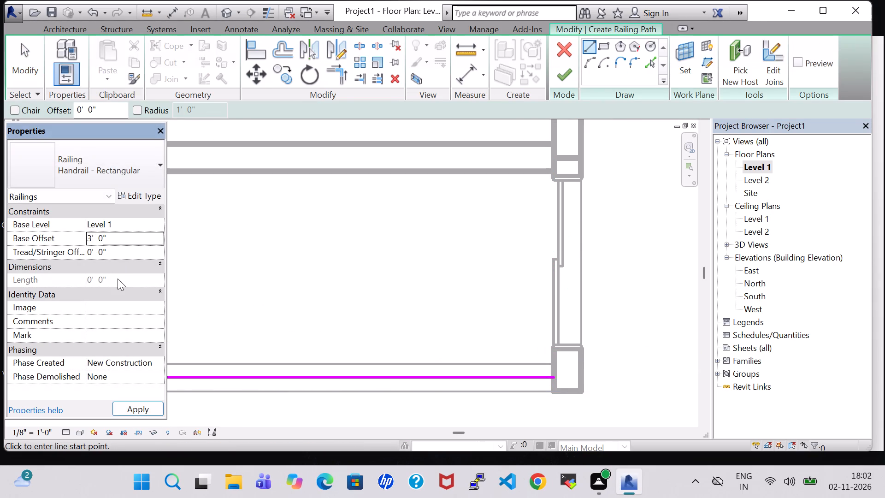
# Finish the porch railing path sketch and deselect the railing.
pyautogui.click(566, 73)
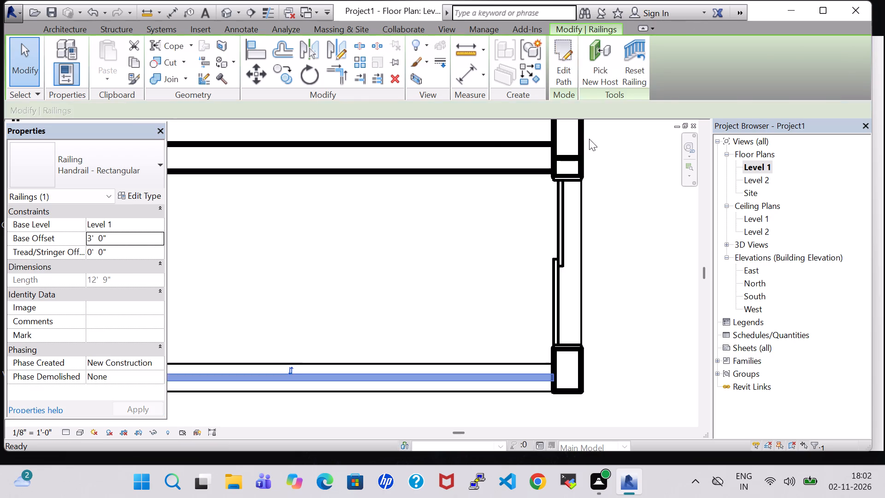
pyautogui.click(620, 269)
# In the default 3D view, change the porch railing's type to Glass Panel - Bottom Fill.
pyautogui.doubleClick(225, 12)
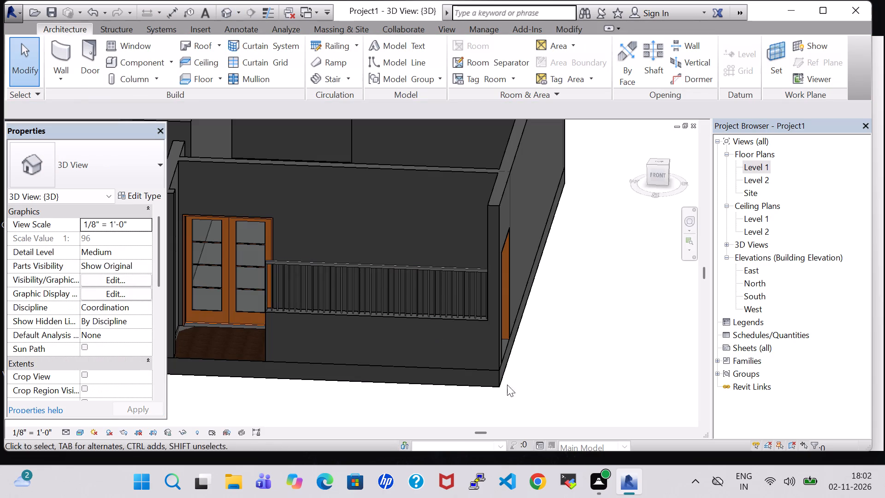
pyautogui.click(344, 272)
pyautogui.click(92, 162)
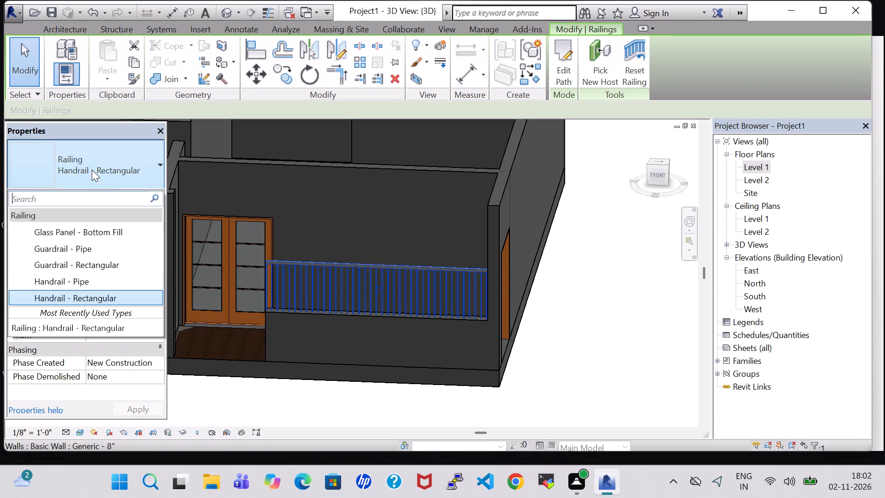
pyautogui.click(82, 228)
pyautogui.doubleClick(453, 400)
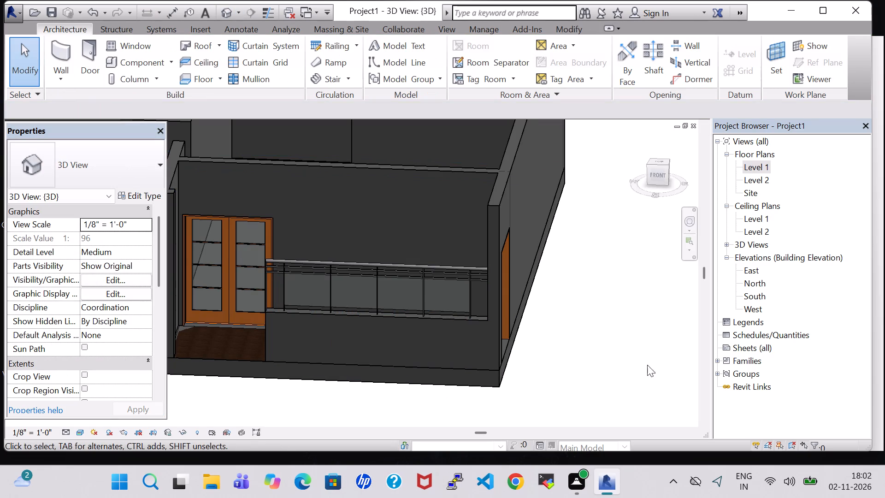
# Examine the glass porch railing, the sliding door side and the whole building from several angles in 3D.
pyautogui.keyDown('shift'); pyautogui.moveTo(611, 352); pyautogui.dragTo(674, 352, button='middle'); pyautogui.keyUp('shift')
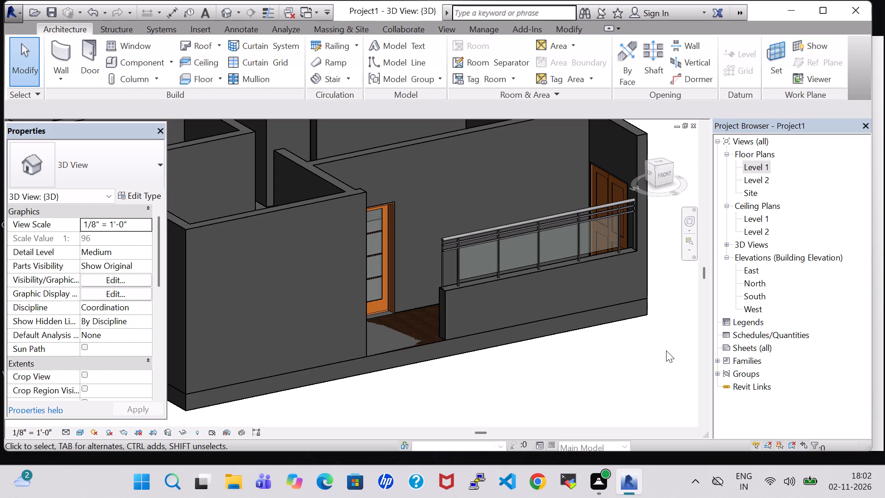
pyautogui.keyDown('shift'); pyautogui.moveTo(651, 359); pyautogui.dragTo(609, 363, button='middle'); pyautogui.keyUp('shift')
pyautogui.keyDown('shift'); pyautogui.middleClick(609, 363); pyautogui.keyUp('shift')
pyautogui.keyDown('shift'); pyautogui.moveTo(605, 304); pyautogui.dragTo(548, 353, button='middle'); pyautogui.keyUp('shift')
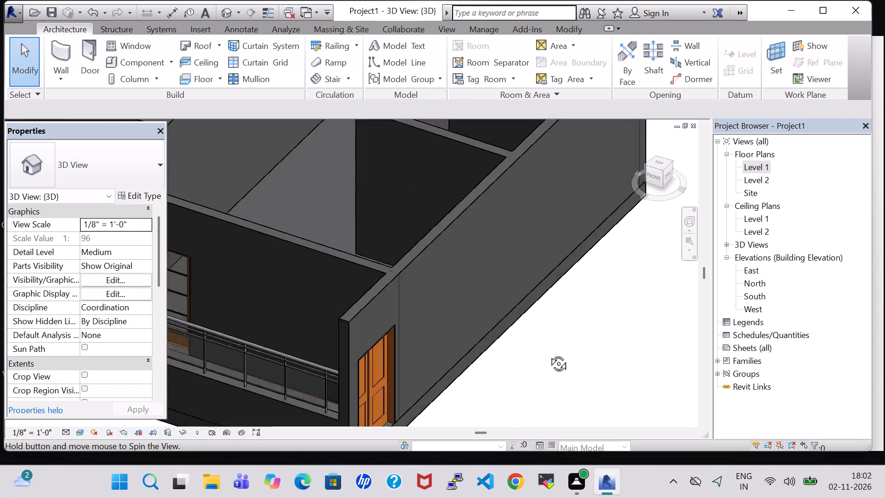
pyautogui.keyDown('shift'); pyautogui.moveTo(548, 353); pyautogui.dragTo(606, 353, button='middle'); pyautogui.keyUp('shift')
pyautogui.keyDown('shift'); pyautogui.moveTo(606, 353); pyautogui.dragTo(595, 357, button='middle'); pyautogui.keyUp('shift')
pyautogui.moveTo(595, 357); pyautogui.dragTo(595, 318, button='middle')
pyautogui.scroll(-6, 598, 309)
pyautogui.moveTo(607, 297); pyautogui.dragTo(615, 381, button='middle')
pyautogui.keyDown('shift'); pyautogui.moveTo(615, 379); pyautogui.dragTo(606, 319, button='middle'); pyautogui.keyUp('shift')
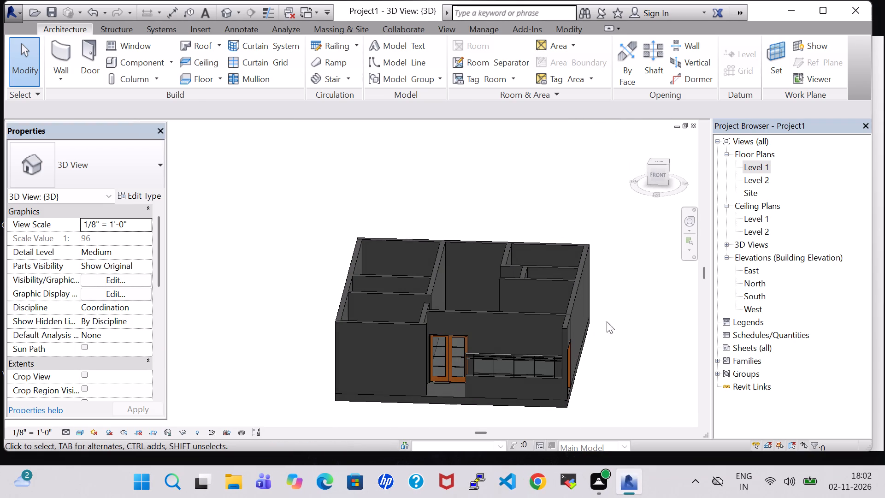
pyautogui.moveTo(607, 327); pyautogui.dragTo(606, 315, button='middle')
pyautogui.middleClick(606, 317)
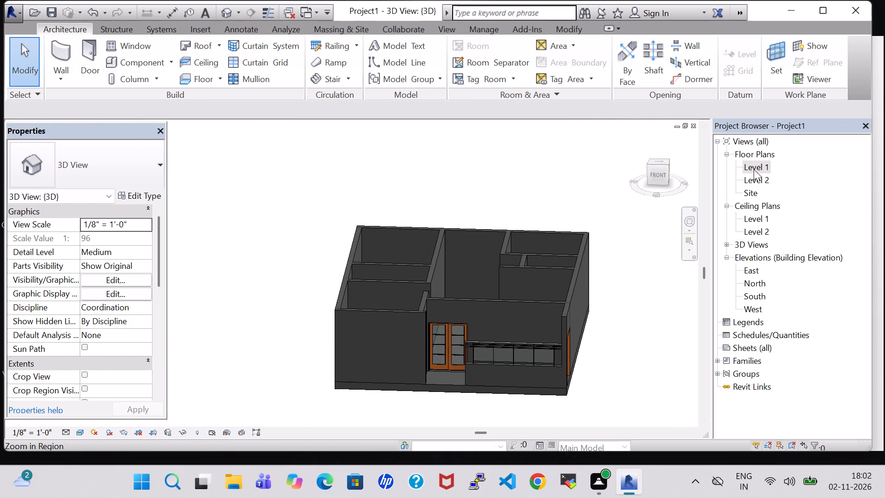
# Return to the Level 1 floor plan.
pyautogui.doubleClick(754, 169)
pyautogui.scroll(-8, 421, 260)
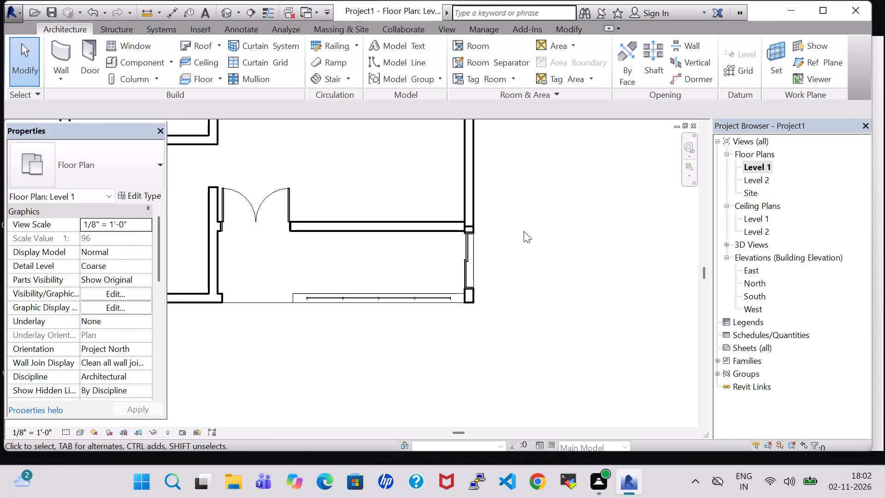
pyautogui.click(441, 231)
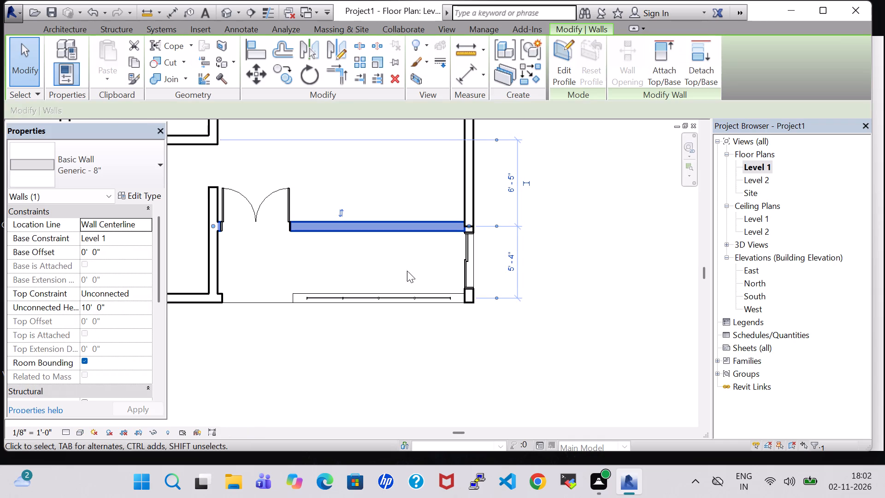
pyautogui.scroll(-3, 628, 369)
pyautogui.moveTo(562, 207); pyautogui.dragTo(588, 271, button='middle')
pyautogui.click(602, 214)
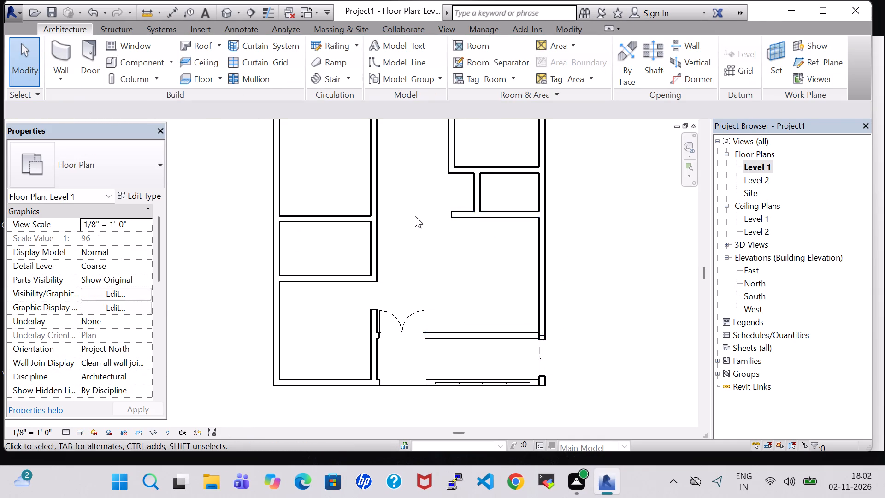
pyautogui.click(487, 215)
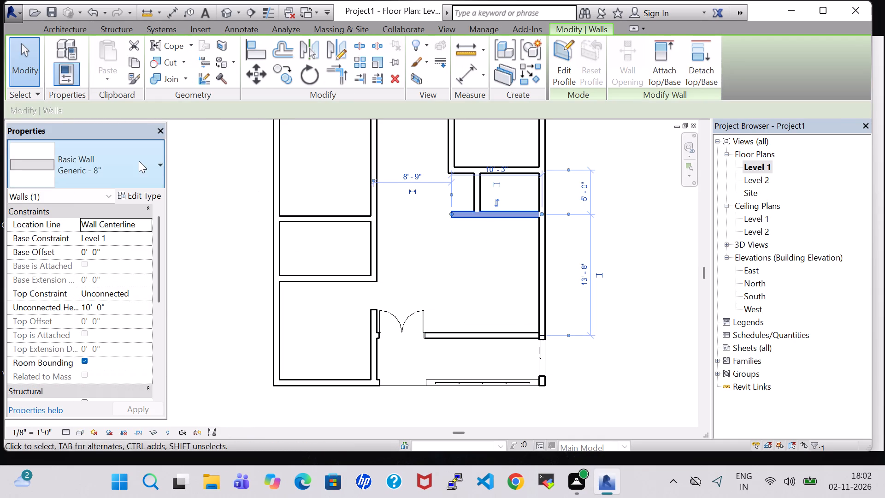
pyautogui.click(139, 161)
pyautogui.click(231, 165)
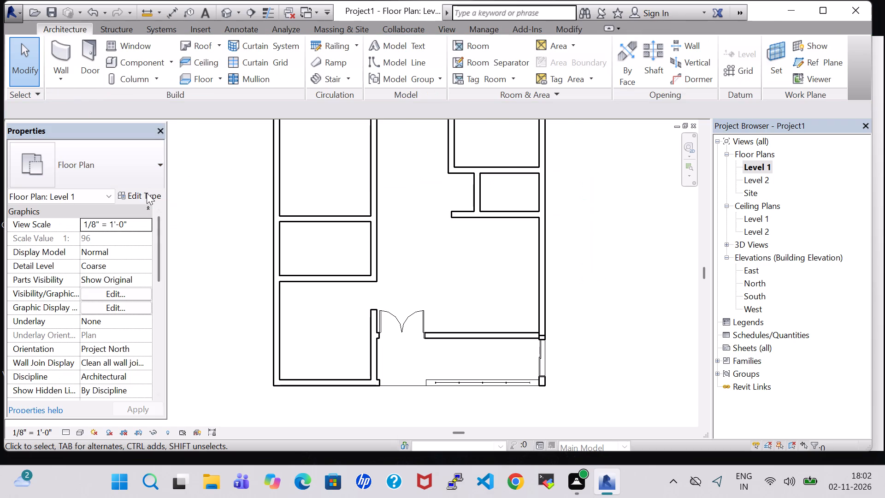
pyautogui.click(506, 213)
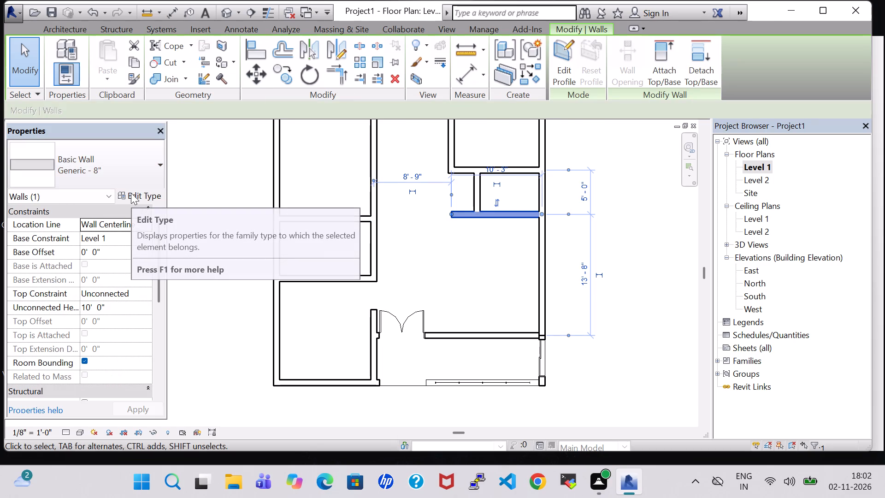
# Draw a Generic - 8" partition wall across the small west room, about 3' 6" from the outer west wall's centerline.
pyautogui.click(61, 28)
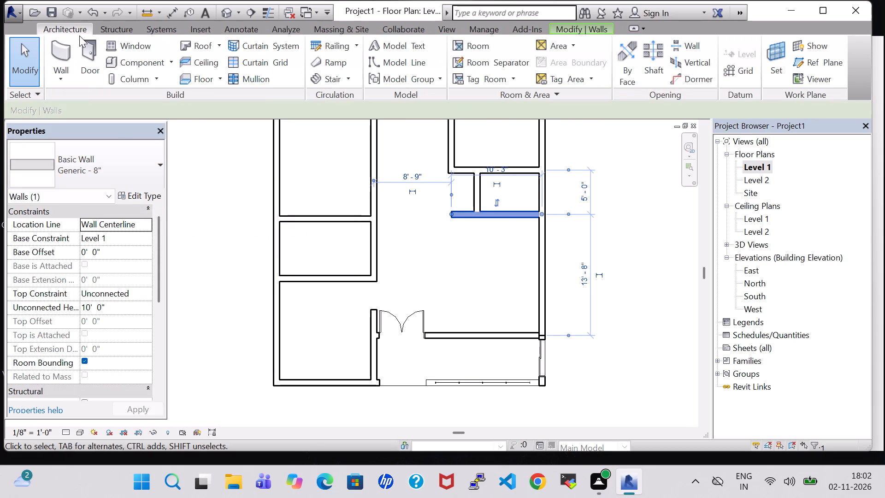
pyautogui.click(71, 40)
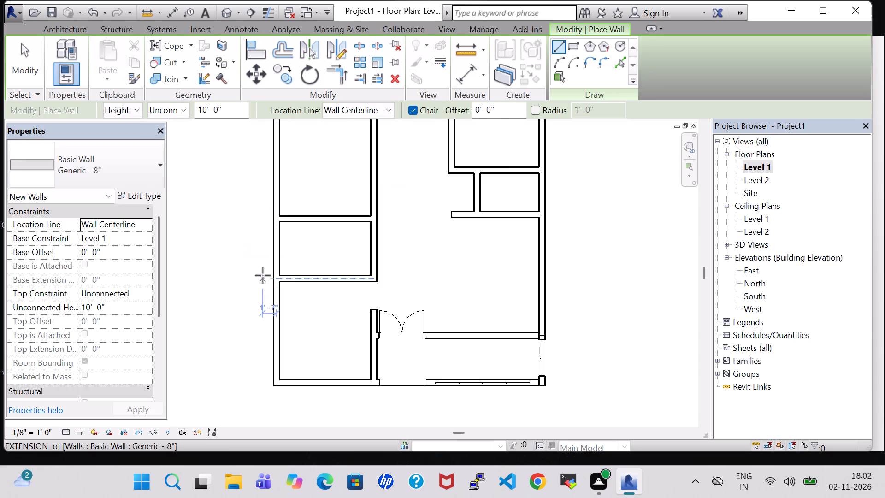
pyautogui.scroll(5, 313, 275)
pyautogui.click(302, 277)
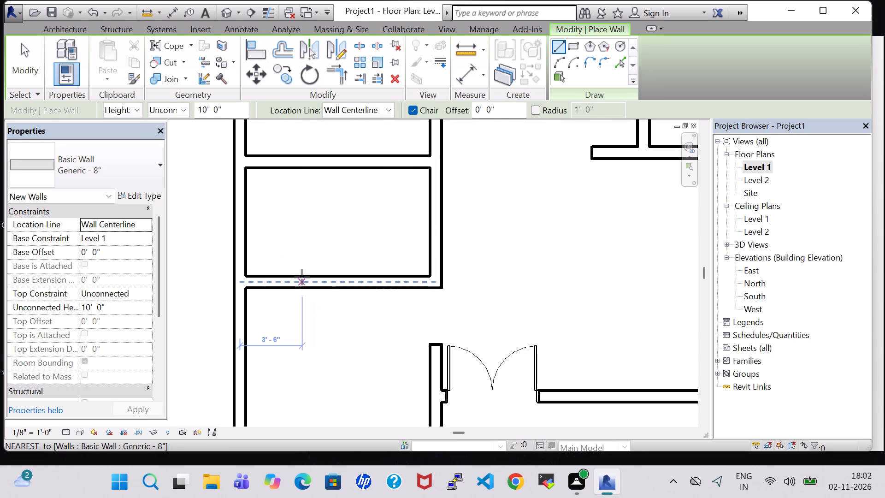
pyautogui.click(305, 154)
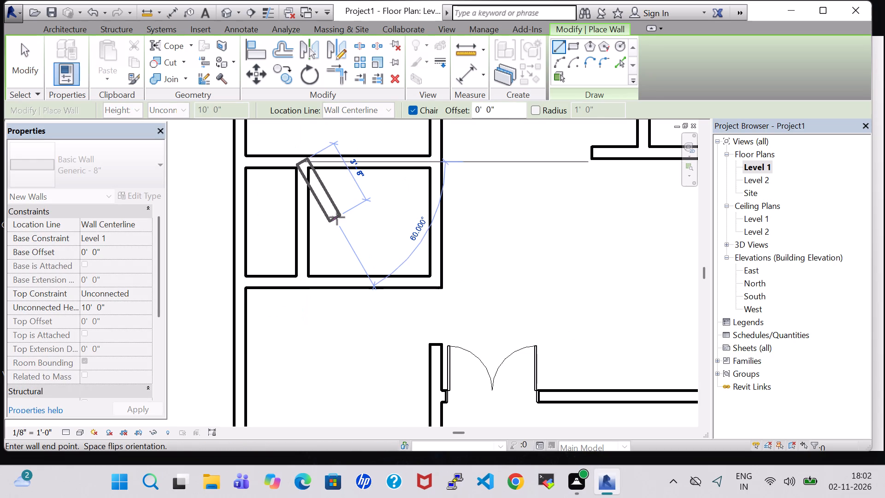
pyautogui.press('Escape')
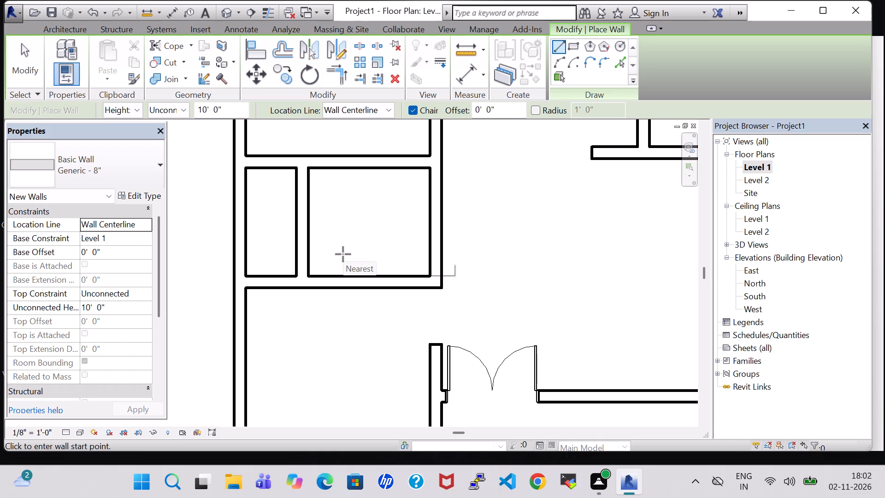
pyautogui.press('Escape')
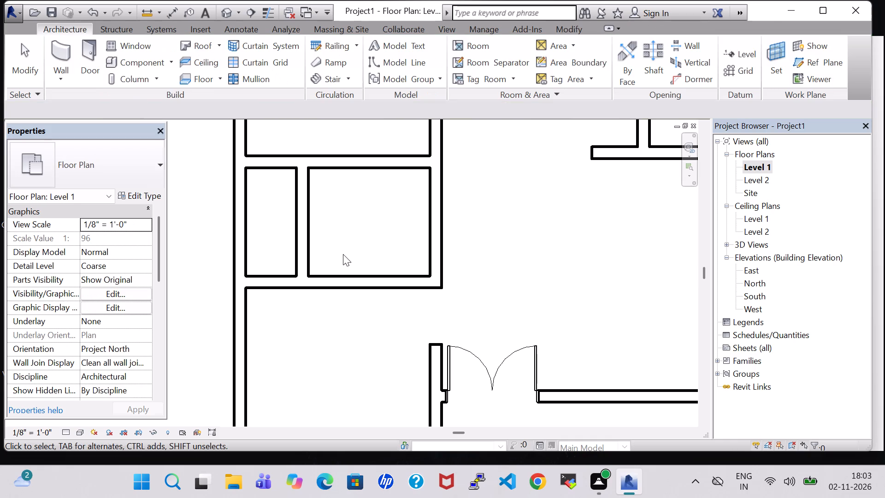
# Duplicate the wall type of the short vertical partition in the small east room as INNER WALL.
pyautogui.scroll(-2, 343, 254)
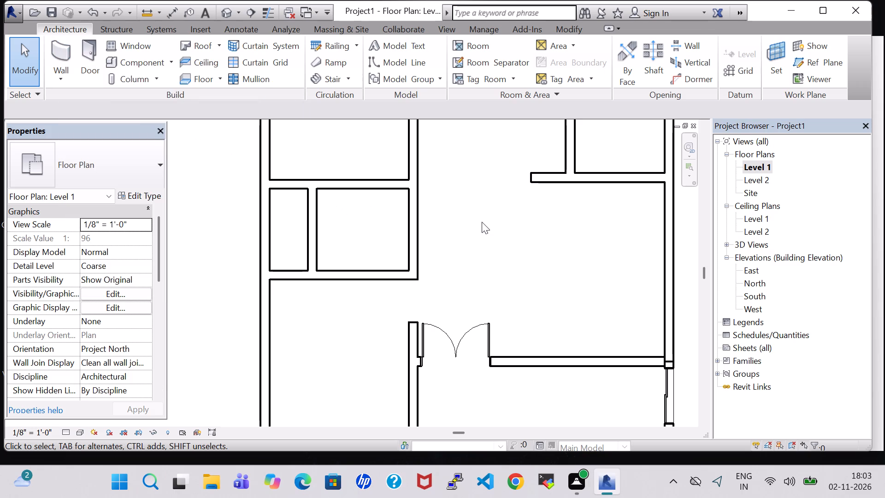
pyautogui.scroll(-1, 397, 225)
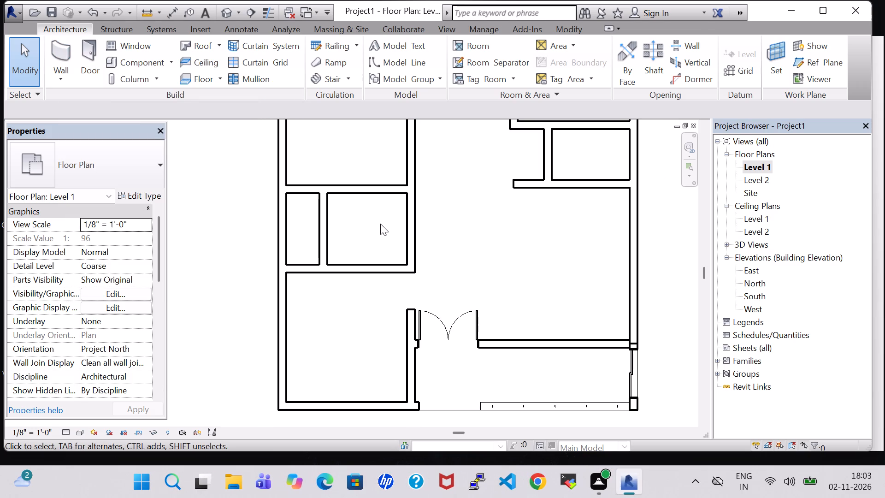
pyautogui.scroll(-3, 354, 222)
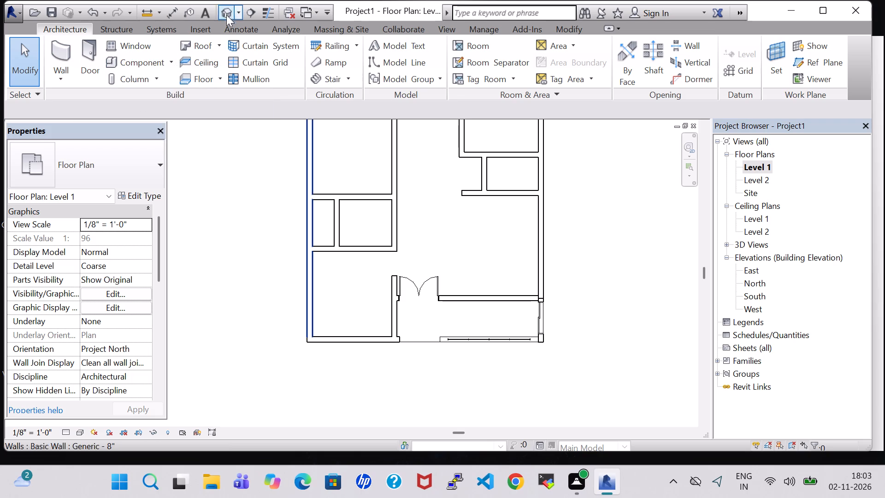
pyautogui.click(487, 193)
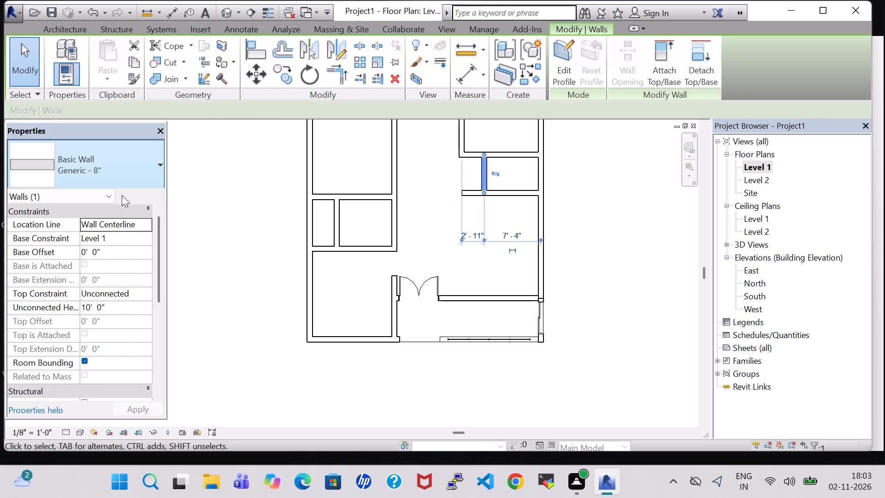
pyautogui.click(125, 198)
pyautogui.click(525, 100)
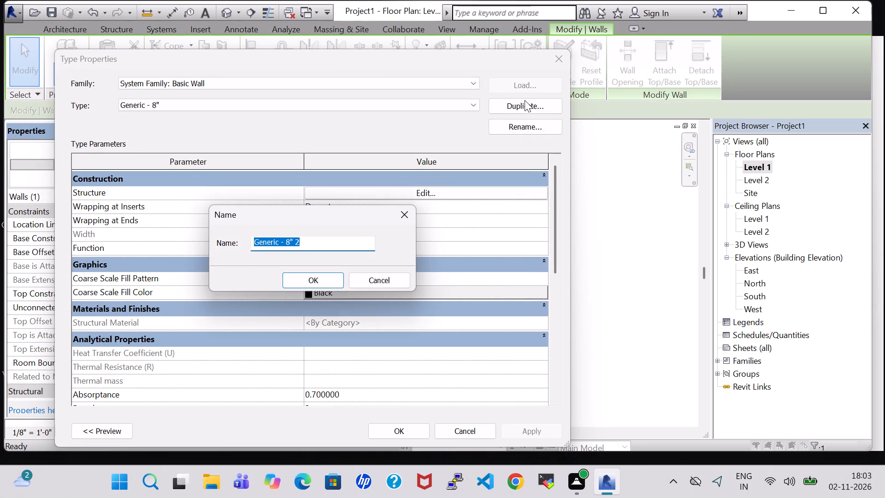
pyautogui.press('BackSpace')
pyautogui.write('INNER WALL')
pyautogui.press('Return')
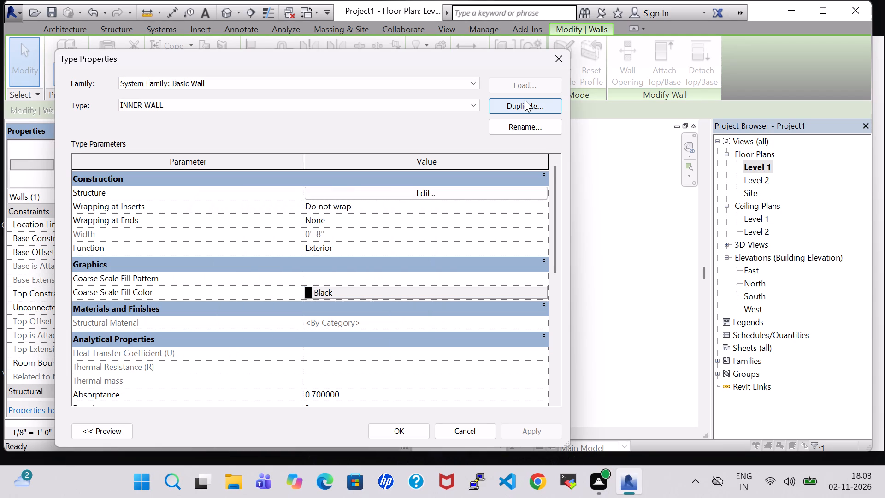
# Set the INNER WALL type's structure layer thickness to 6" and apply the type to the short partition.
pyautogui.click(421, 197)
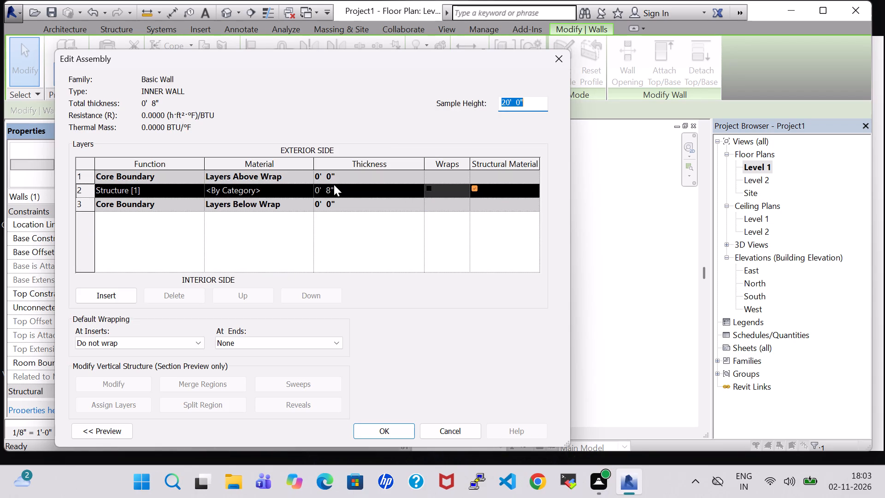
pyautogui.click(332, 189)
pyautogui.press('BackSpace')
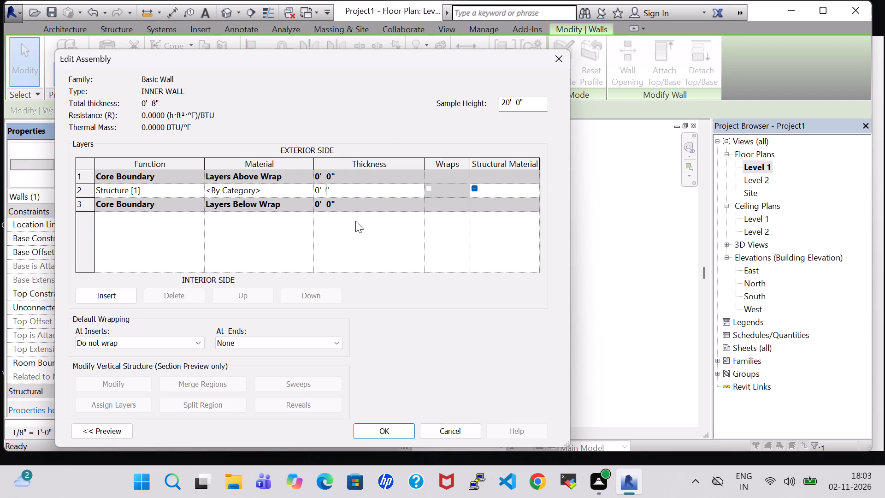
pyautogui.press('6')
pyautogui.click(386, 421)
pyautogui.click(386, 425)
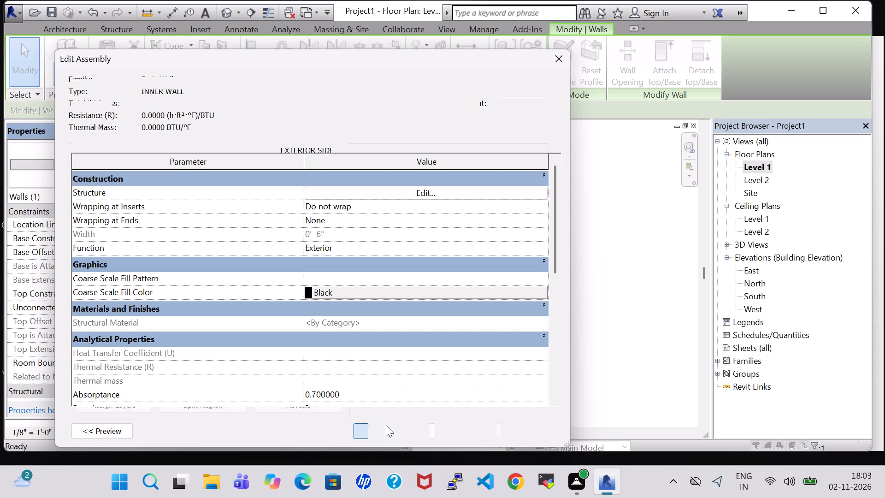
pyautogui.click(412, 432)
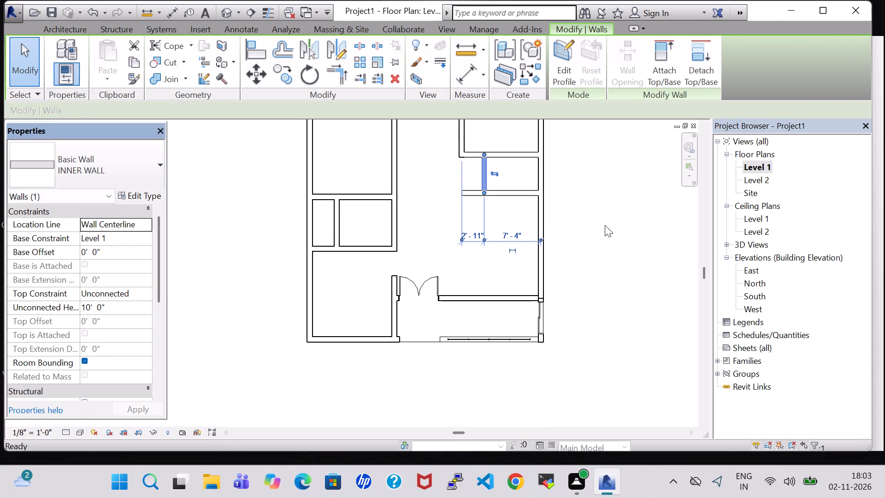
# Change the two horizontal walls above and below the short east partition to the INNER WALL type.
pyautogui.click(605, 225)
pyautogui.doubleClick(508, 160)
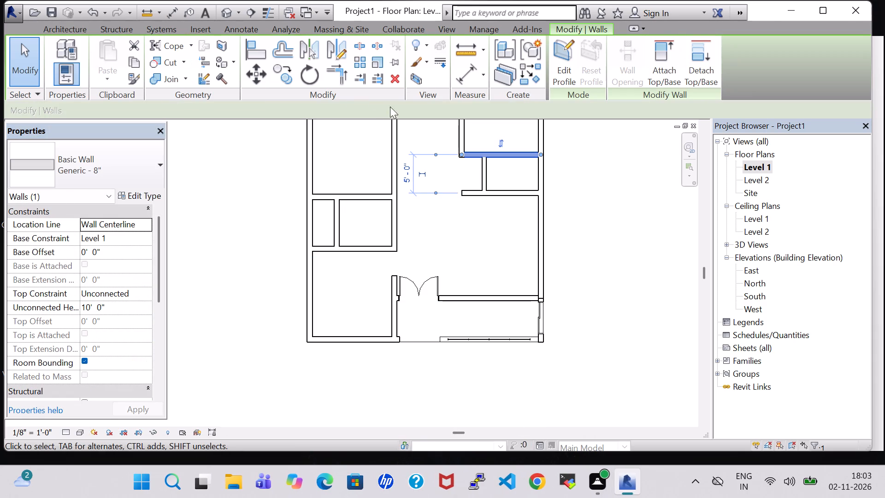
pyautogui.doubleClick(126, 162)
pyautogui.click(96, 374)
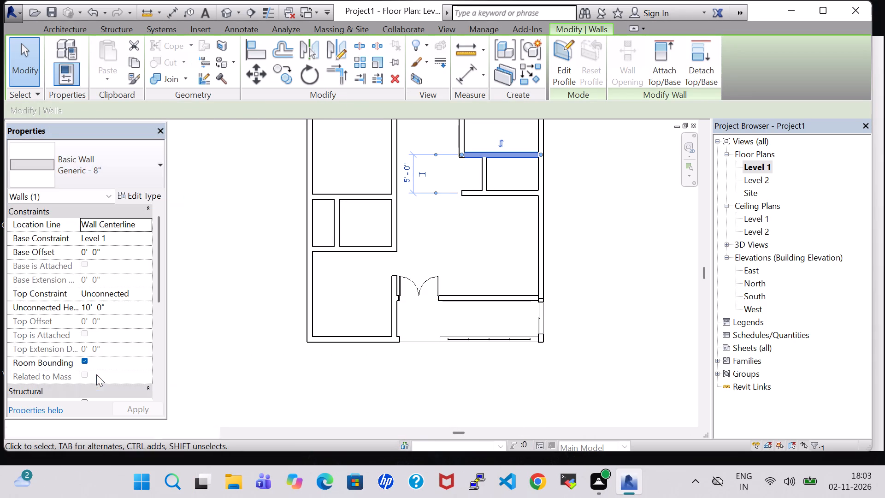
pyautogui.click(509, 189)
pyautogui.click(118, 155)
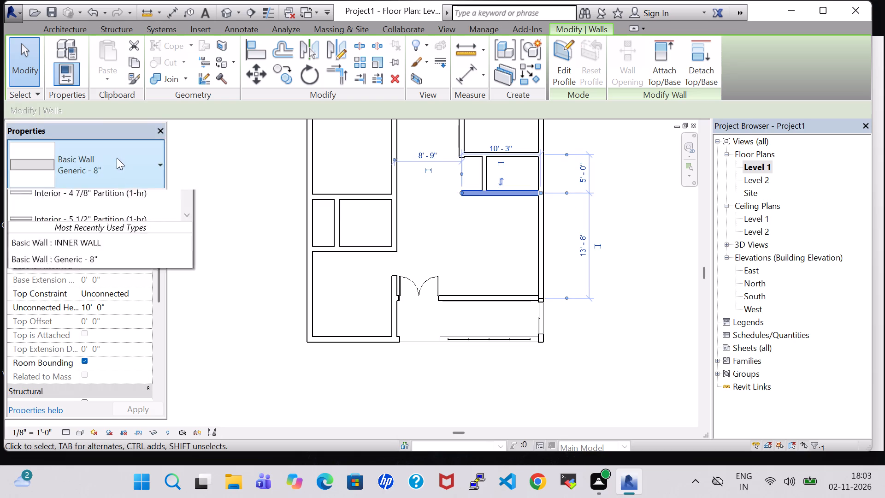
pyautogui.click(78, 363)
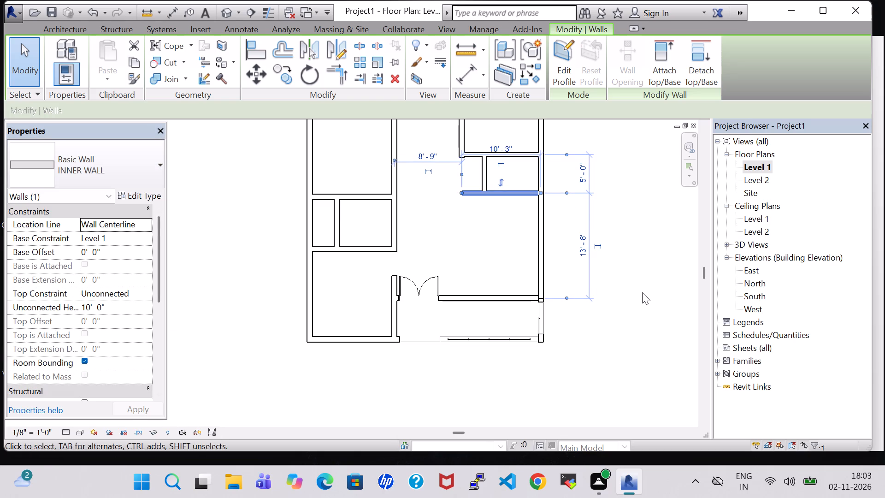
# Change the two horizontal walls and the short vertical partition of the small west rooms to the INNER WALL type.
pyautogui.click(642, 292)
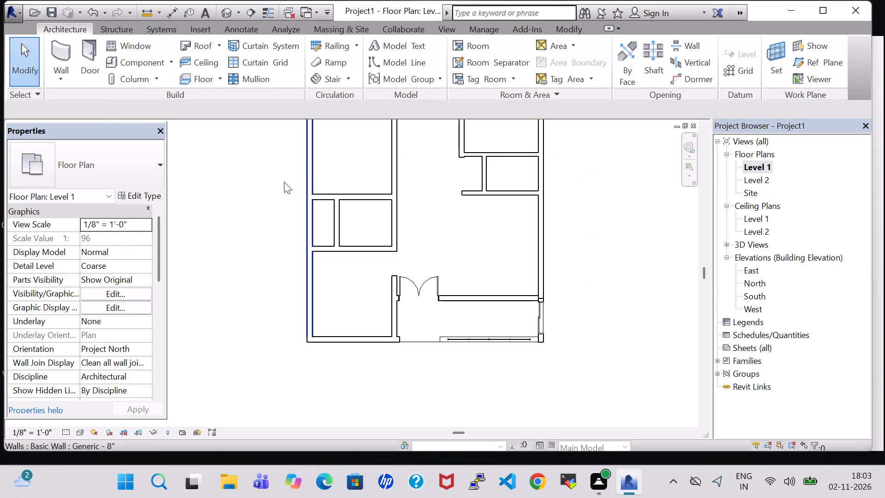
pyautogui.click(347, 198)
pyautogui.click(119, 171)
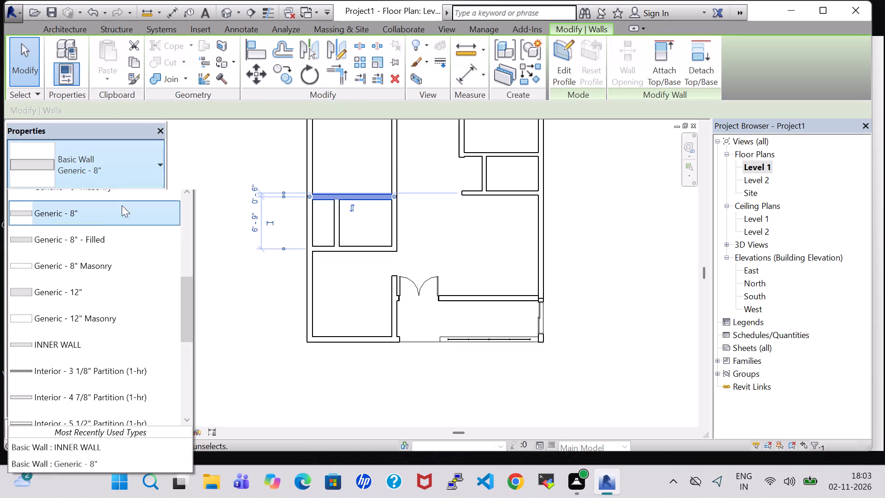
pyautogui.click(109, 357)
pyautogui.click(373, 250)
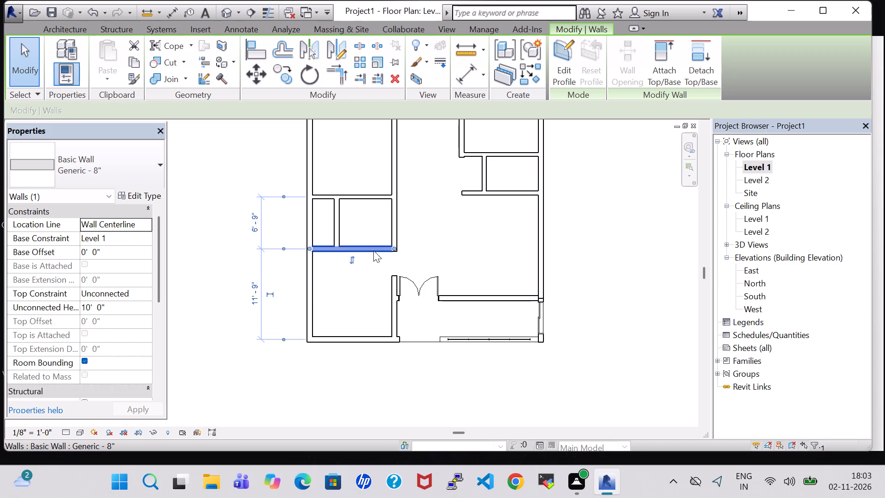
pyautogui.click(110, 174)
pyautogui.click(120, 366)
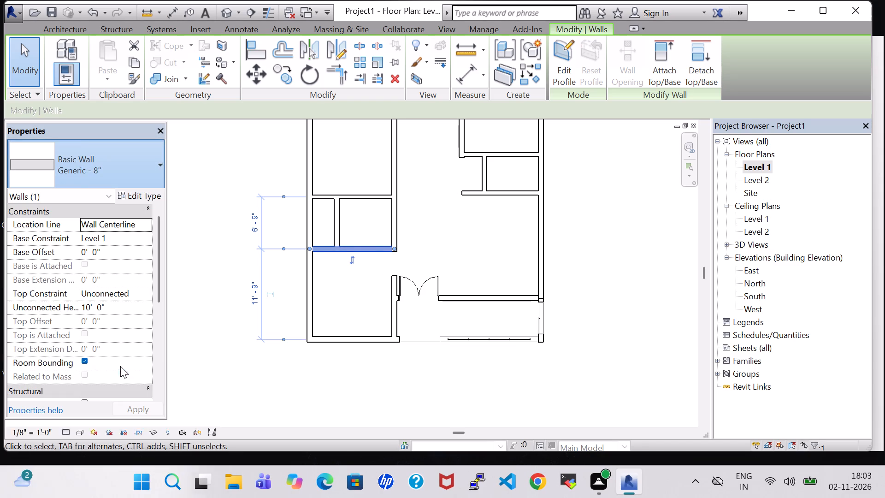
pyautogui.click(336, 225)
pyautogui.click(107, 161)
pyautogui.click(94, 370)
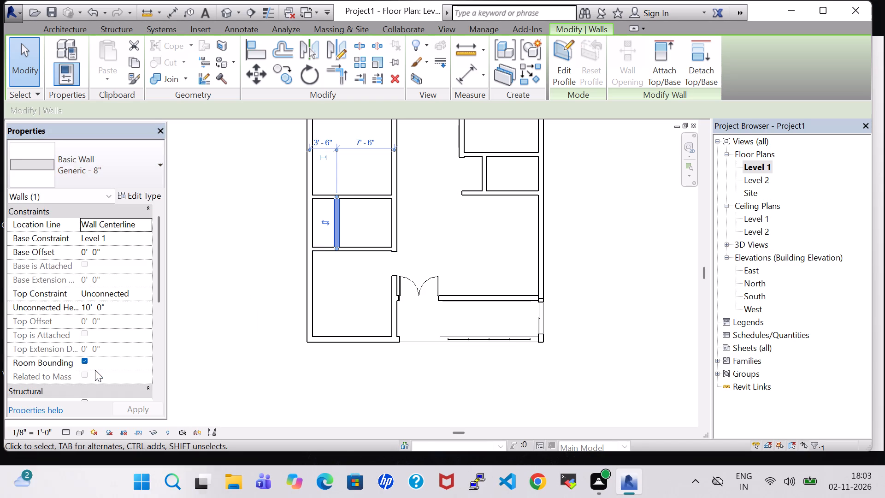
pyautogui.click(609, 294)
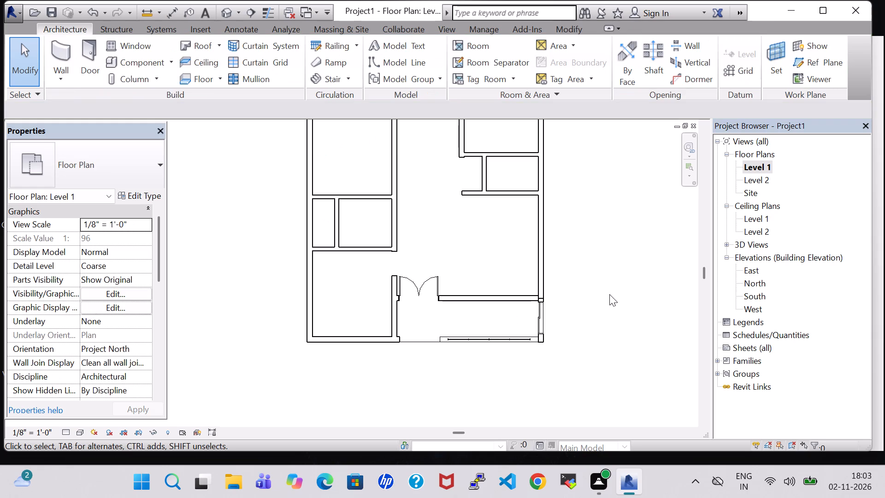
# Nudge the vertical wall west of the northeast room upward so its lower end aligns with the adjoining INNER WALL partition.
pyautogui.scroll(-3, 594, 228)
pyautogui.middleClick(602, 208)
pyautogui.moveTo(602, 208); pyautogui.dragTo(602, 230, button='middle')
pyautogui.scroll(11, 307, 216)
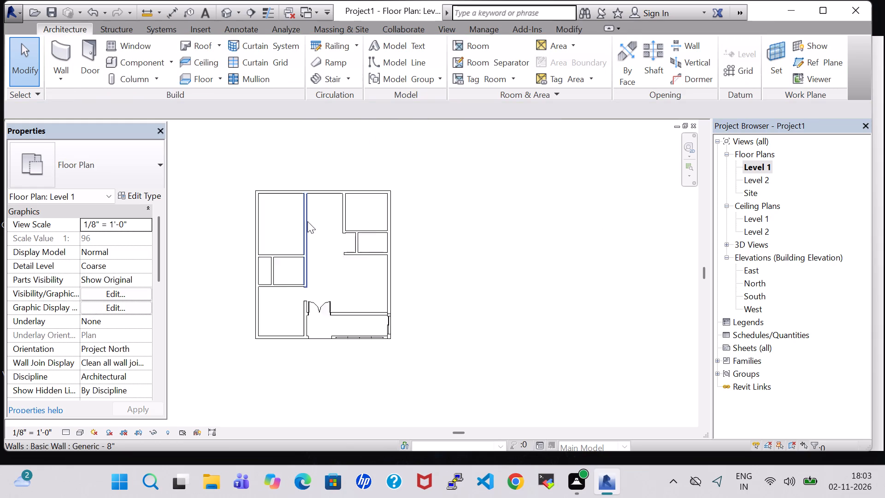
pyautogui.scroll(8, 307, 221)
pyautogui.click(539, 294)
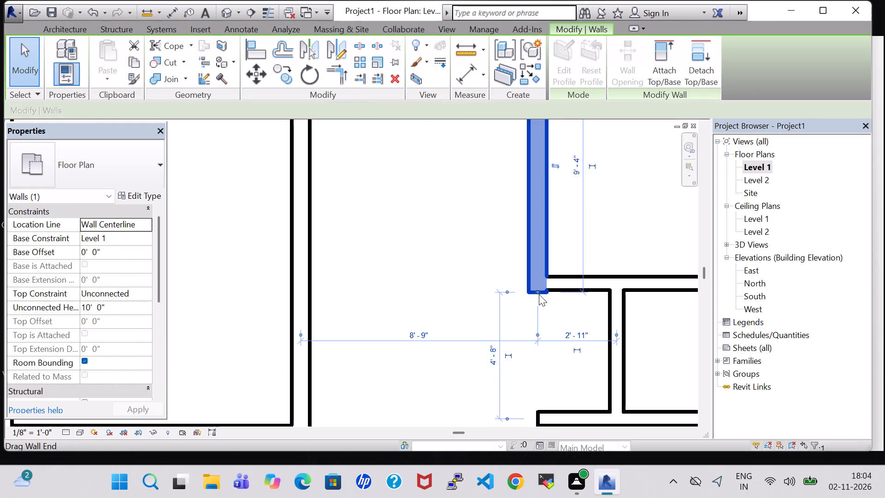
pyautogui.press('Up')
pyautogui.click(438, 249)
# Nudge the long vertical wall east of the west rooms upward so its lower end aligns with the lower INNER WALL partition.
pyautogui.scroll(-3, 438, 249)
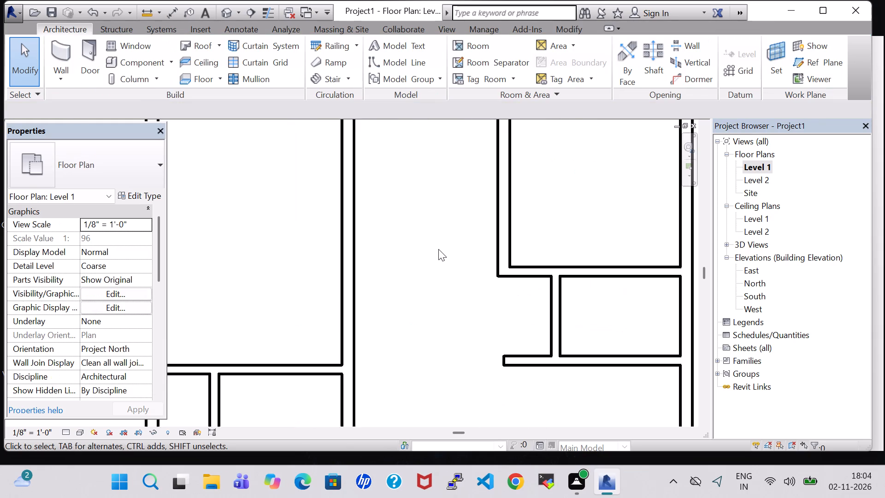
pyautogui.scroll(-5, 438, 249)
pyautogui.moveTo(592, 284); pyautogui.dragTo(591, 240, button='middle')
pyautogui.middleClick(591, 240)
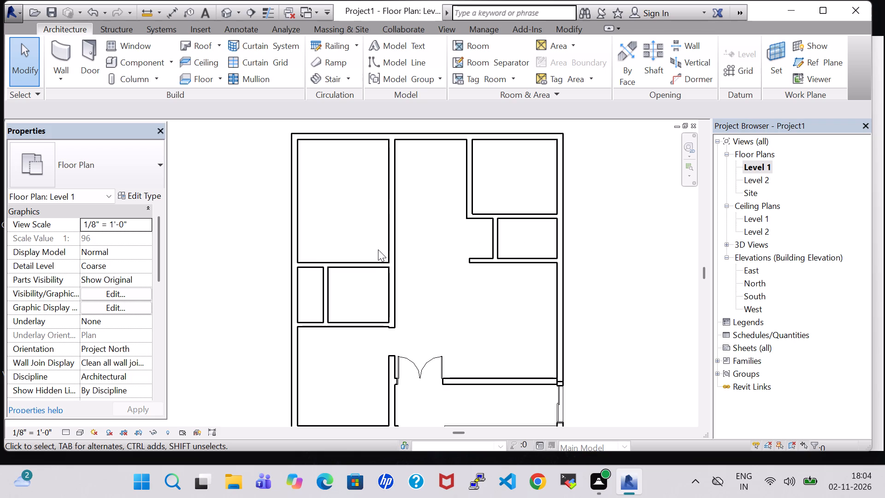
pyautogui.click(394, 328)
pyautogui.press('Up')
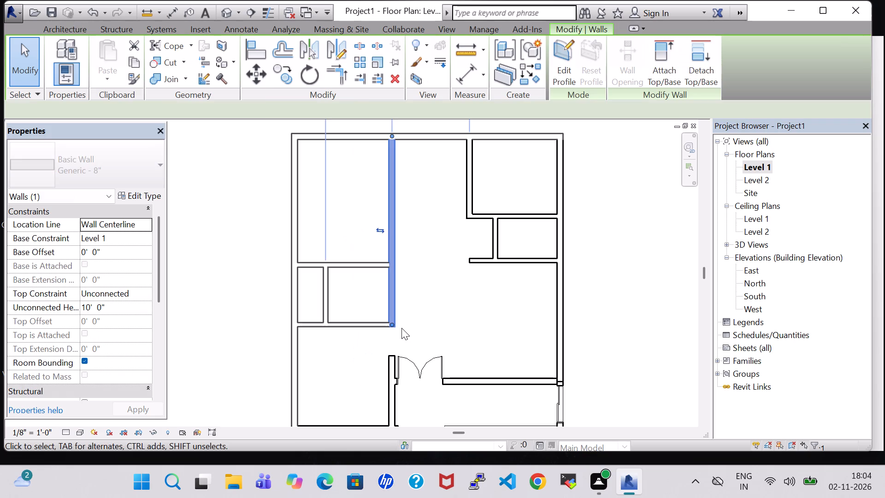
pyautogui.click(598, 323)
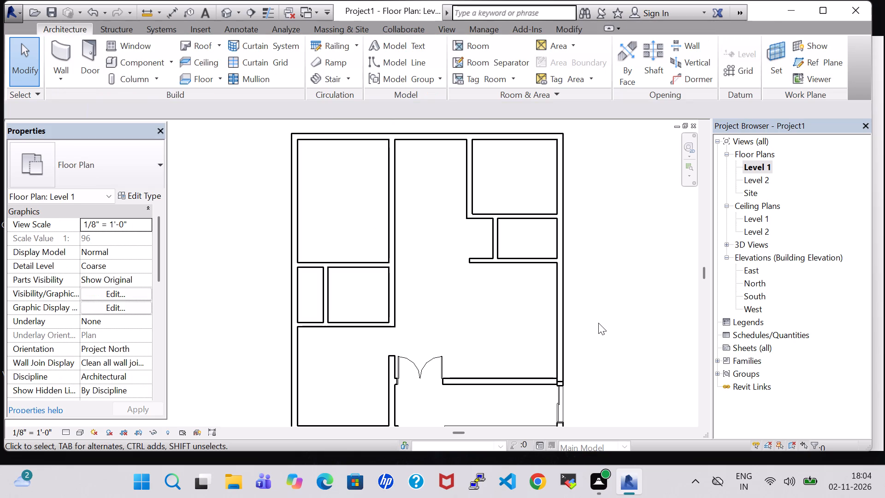
# Set the Generic - 8" wall type's structure layer material to Brick, Common.
pyautogui.click(400, 237)
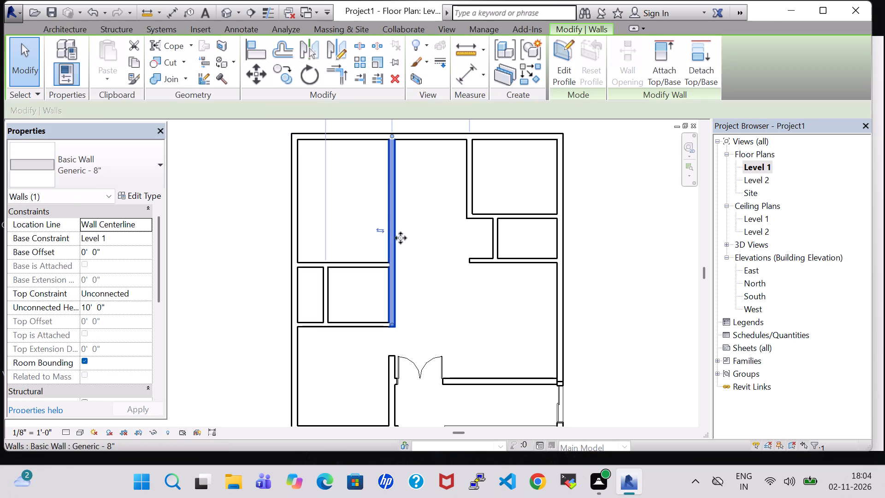
pyautogui.click(126, 194)
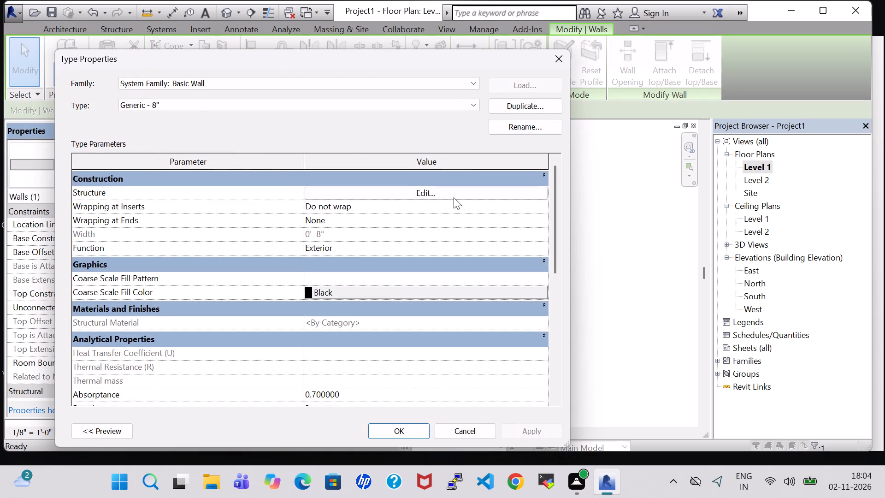
pyautogui.click(454, 197)
pyautogui.click(298, 191)
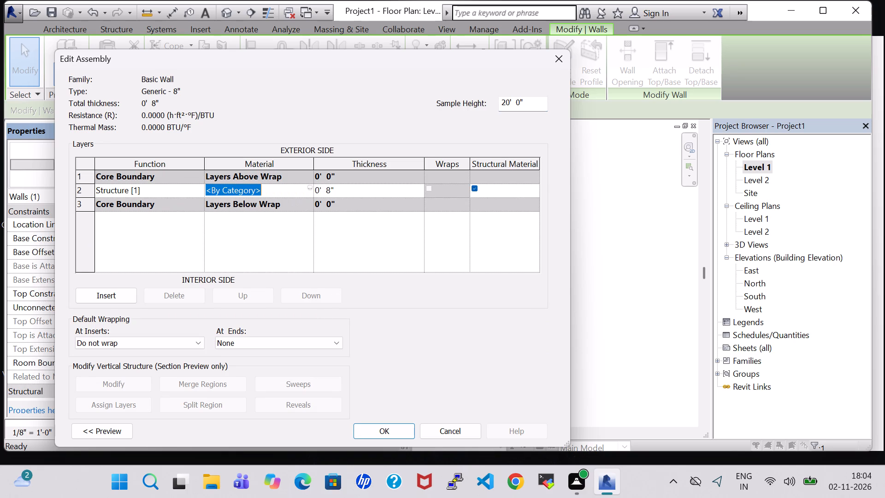
pyautogui.click(309, 186)
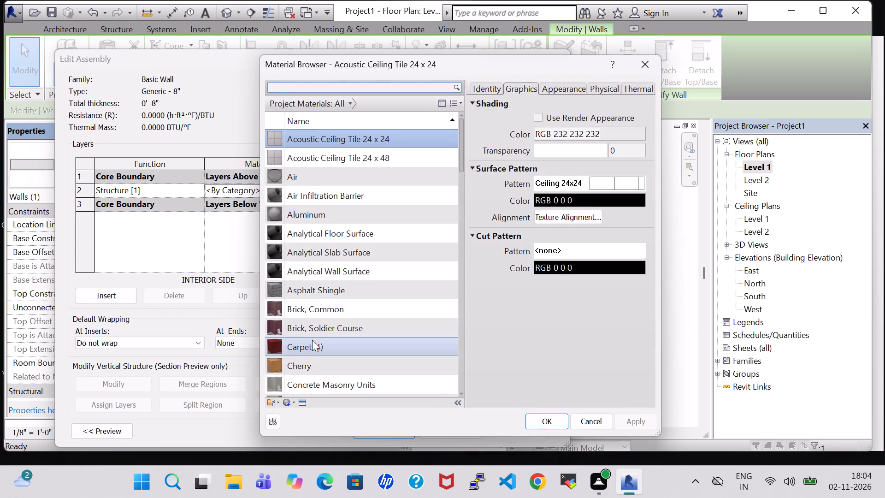
pyautogui.click(315, 304)
pyautogui.click(566, 422)
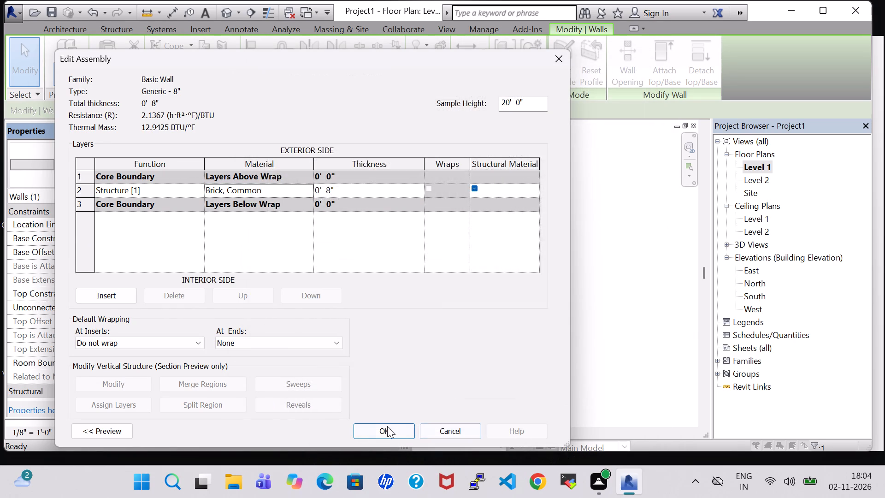
pyautogui.click(382, 426)
pyautogui.click(542, 427)
pyautogui.click(384, 428)
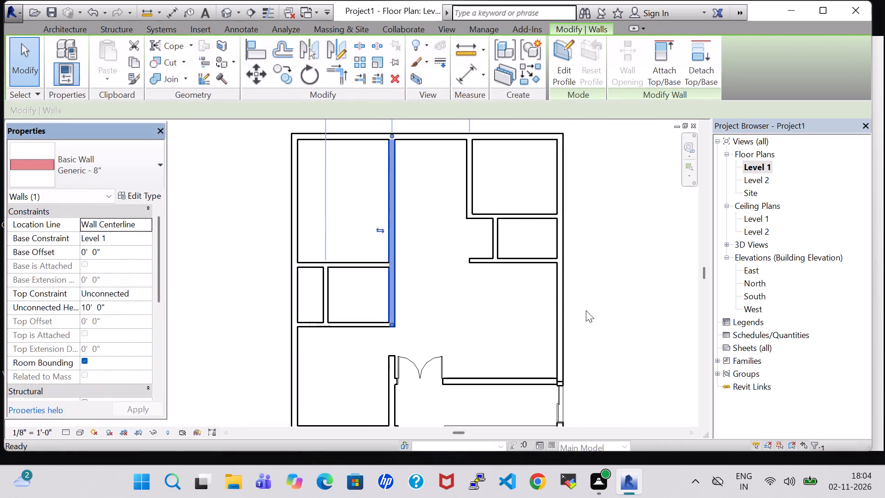
pyautogui.click(586, 310)
# Set the INNER WALL type's structure layer material to Brick, Common.
pyautogui.click(325, 305)
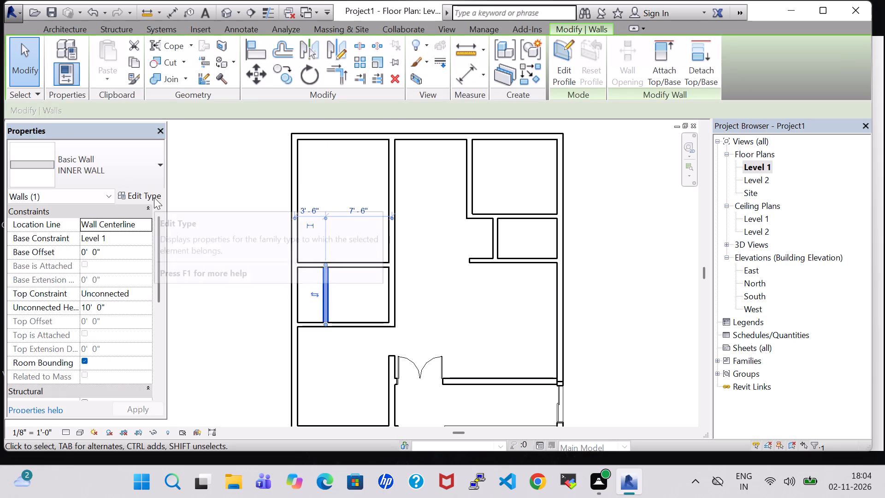
pyautogui.click(154, 195)
pyautogui.click(410, 196)
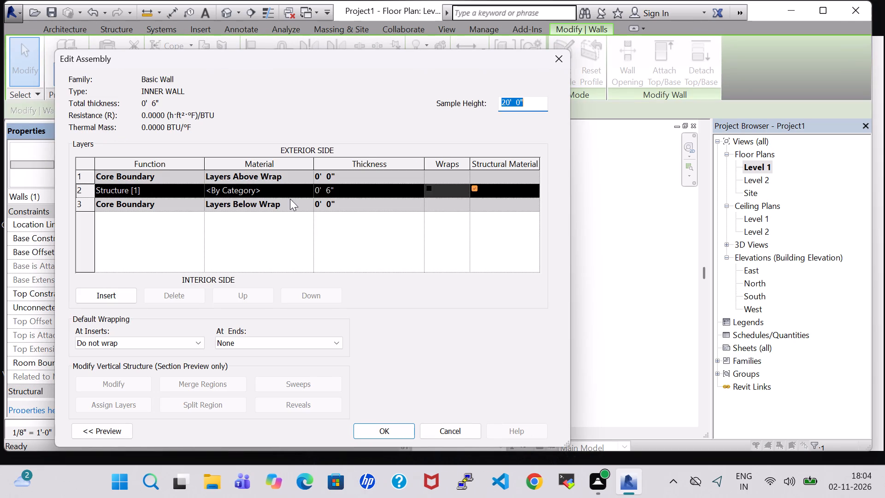
pyautogui.click(290, 193)
pyautogui.click(313, 186)
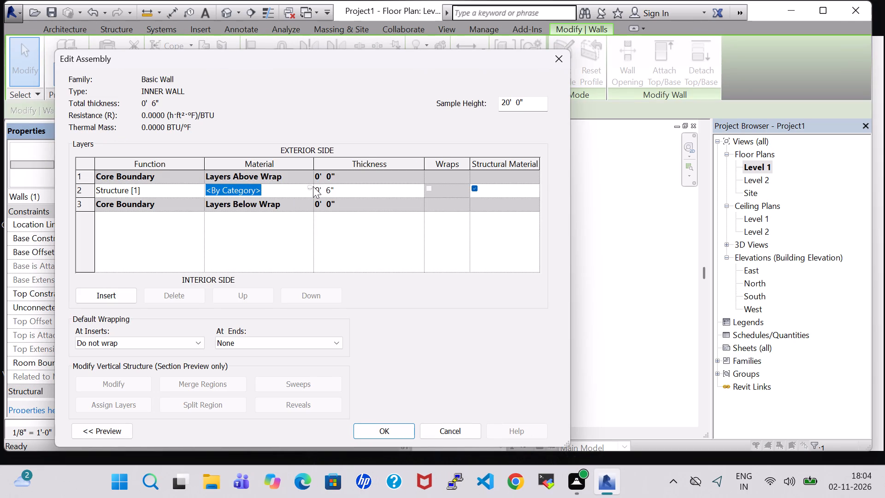
pyautogui.click(308, 188)
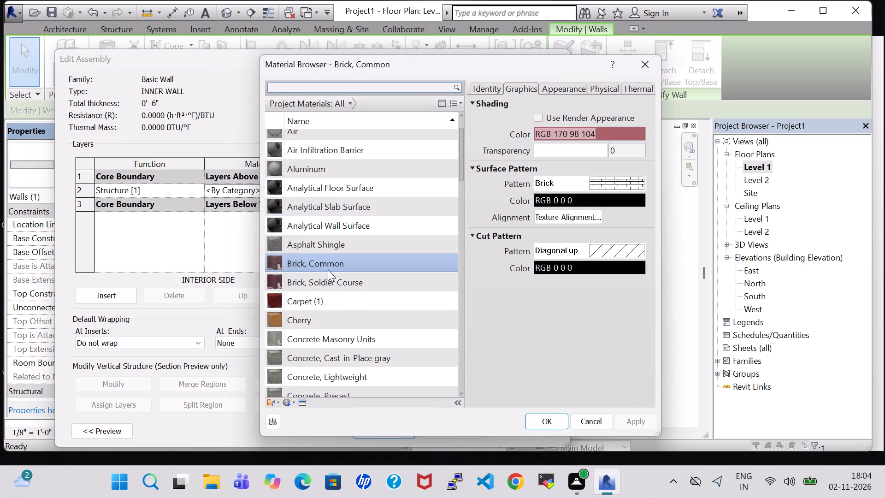
pyautogui.click(328, 267)
pyautogui.click(549, 422)
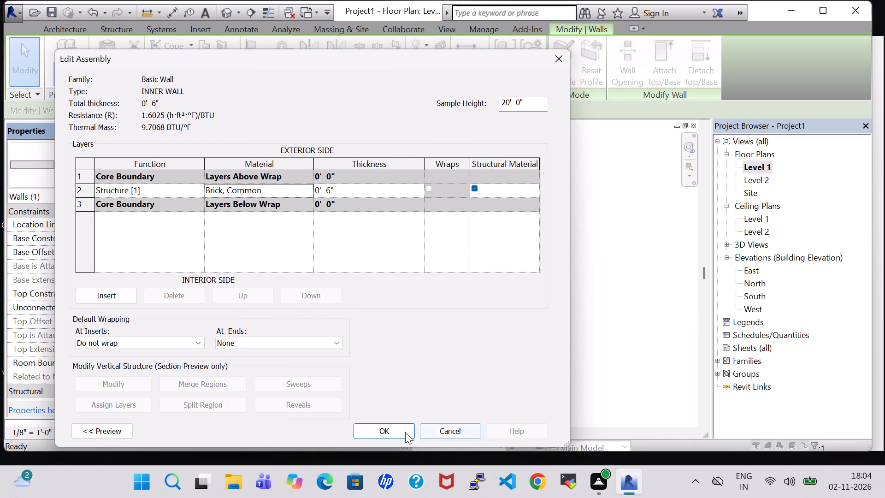
pyautogui.click(377, 429)
pyautogui.click(529, 433)
pyautogui.click(379, 427)
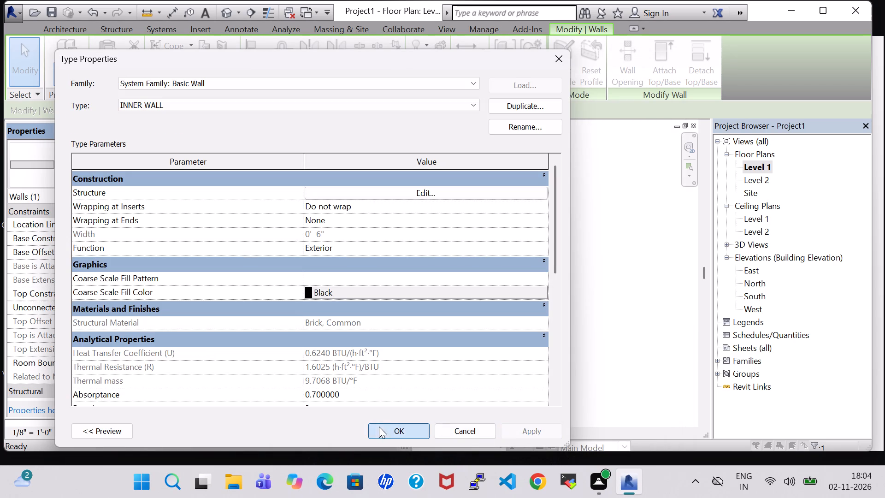
pyautogui.click(582, 280)
# Examine the building's walls from several sides in the 3D view and return to the Level 1 floor plan.
pyautogui.click(224, 13)
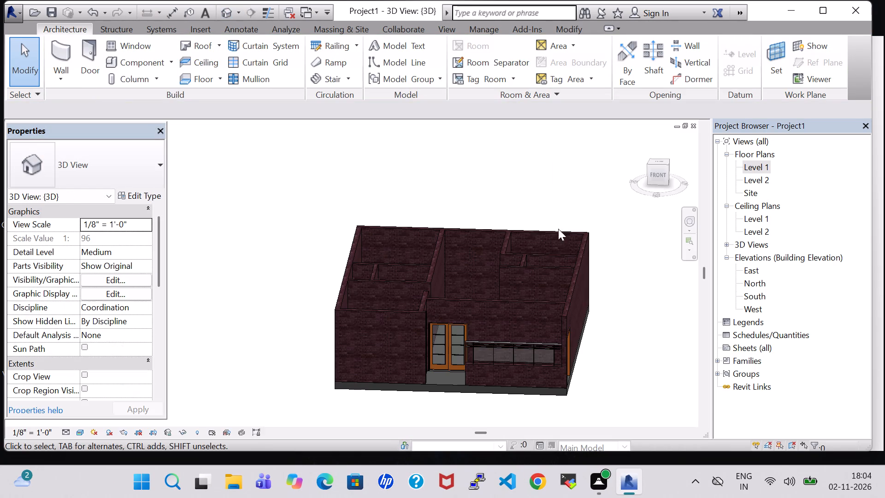
pyautogui.moveTo(623, 332); pyautogui.dragTo(536, 350, button='middle')
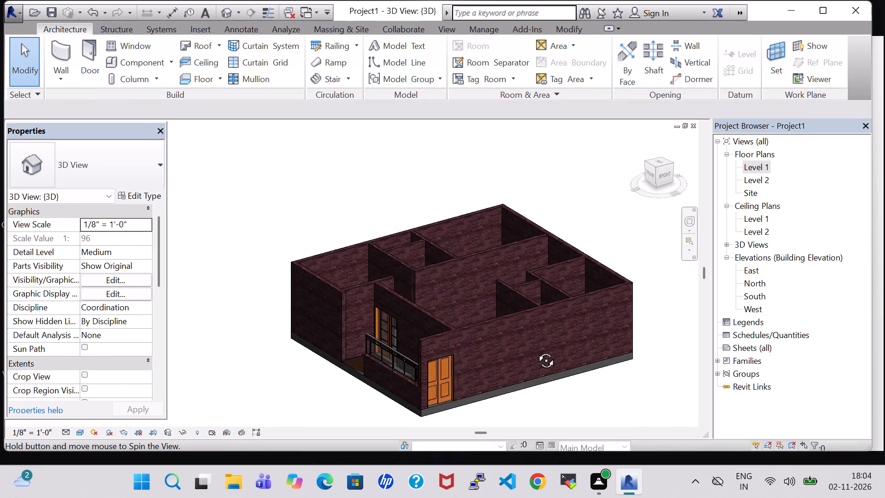
pyautogui.moveTo(536, 350); pyautogui.dragTo(630, 351, button='middle')
pyautogui.doubleClick(758, 170)
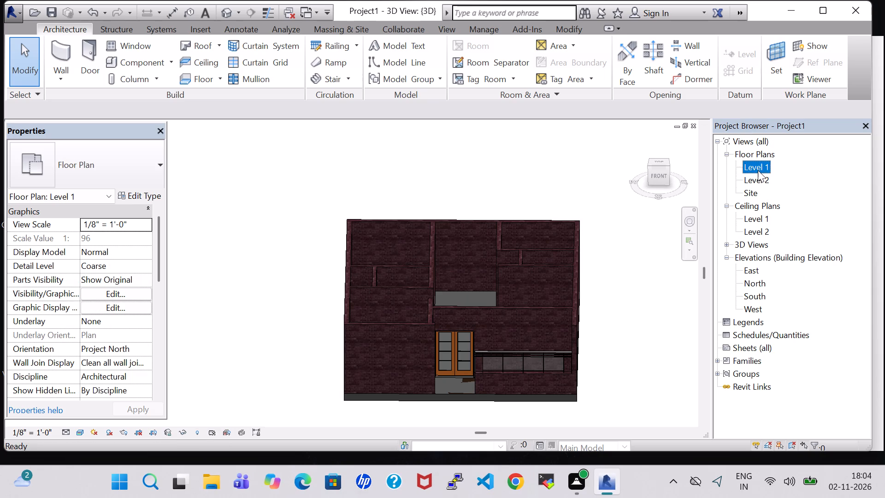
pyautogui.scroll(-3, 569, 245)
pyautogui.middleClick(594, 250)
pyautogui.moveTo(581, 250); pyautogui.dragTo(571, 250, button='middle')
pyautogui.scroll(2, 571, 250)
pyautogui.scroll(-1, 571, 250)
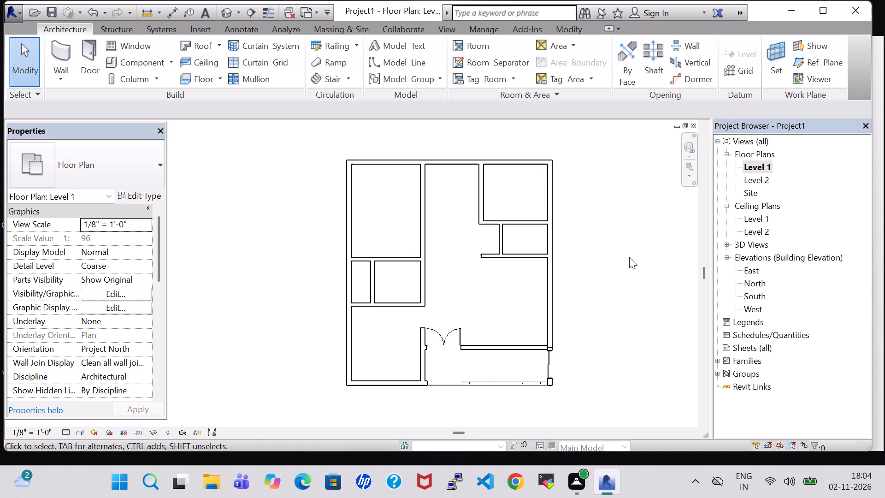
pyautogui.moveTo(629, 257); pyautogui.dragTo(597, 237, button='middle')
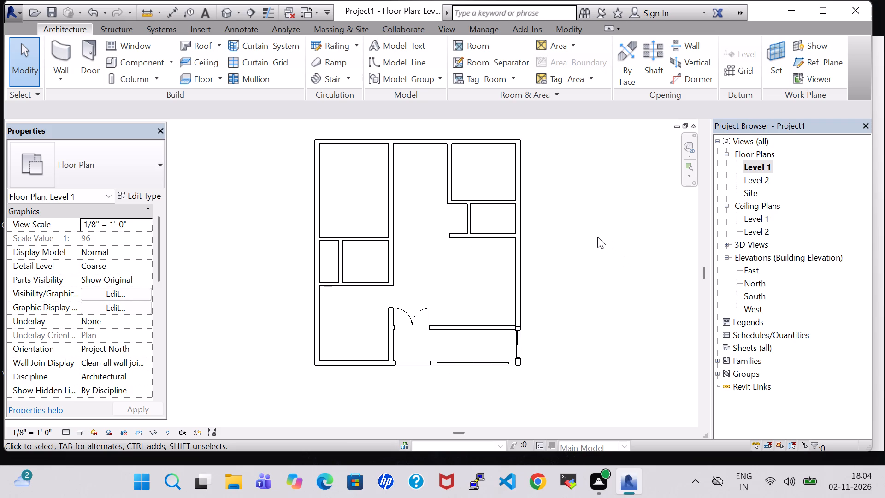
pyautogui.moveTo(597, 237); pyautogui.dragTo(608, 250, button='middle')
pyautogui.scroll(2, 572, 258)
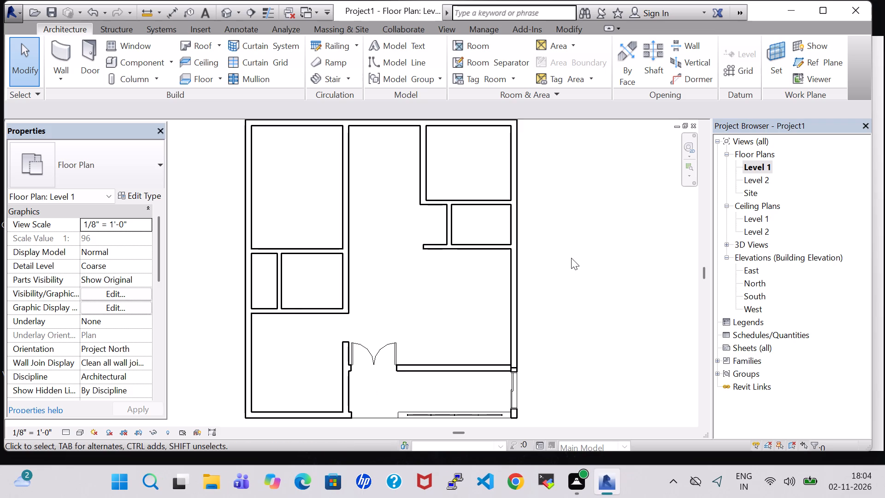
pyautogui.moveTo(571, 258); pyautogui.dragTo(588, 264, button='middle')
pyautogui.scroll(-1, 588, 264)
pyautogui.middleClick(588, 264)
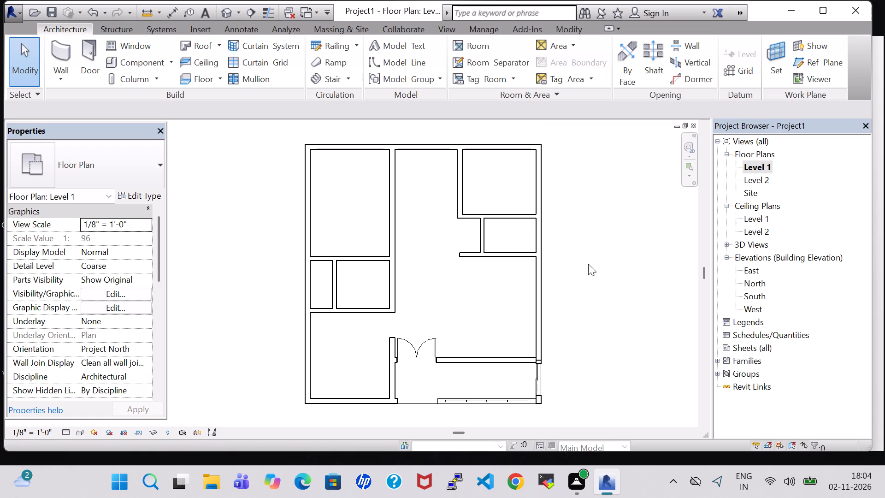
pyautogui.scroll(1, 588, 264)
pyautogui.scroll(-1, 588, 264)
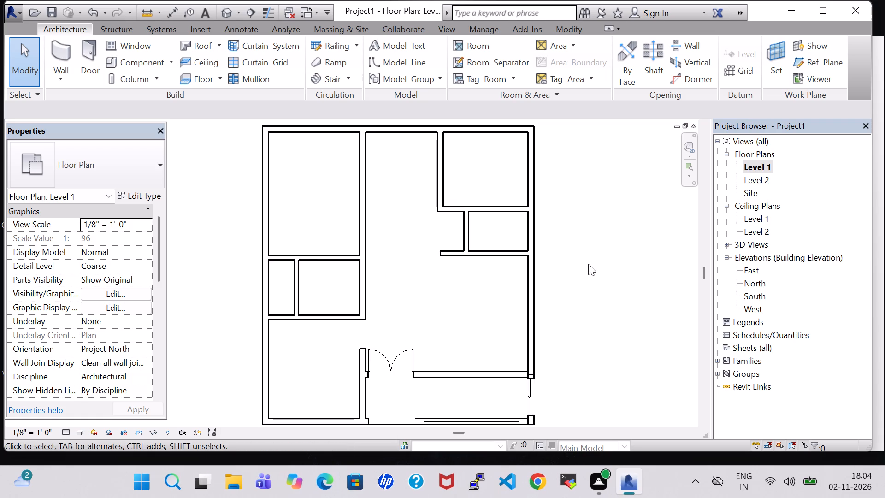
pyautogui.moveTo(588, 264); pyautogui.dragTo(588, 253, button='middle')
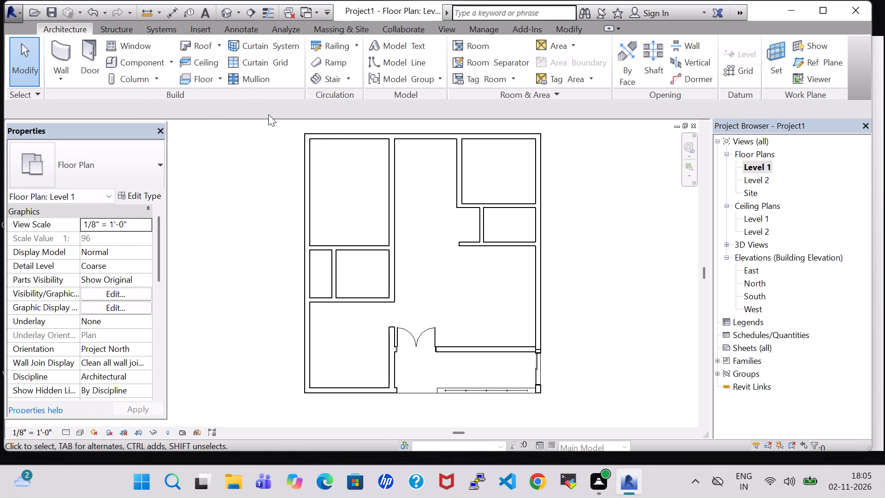
# Turn off Show Room Number in the Room Tag type properties.
pyautogui.click(464, 46)
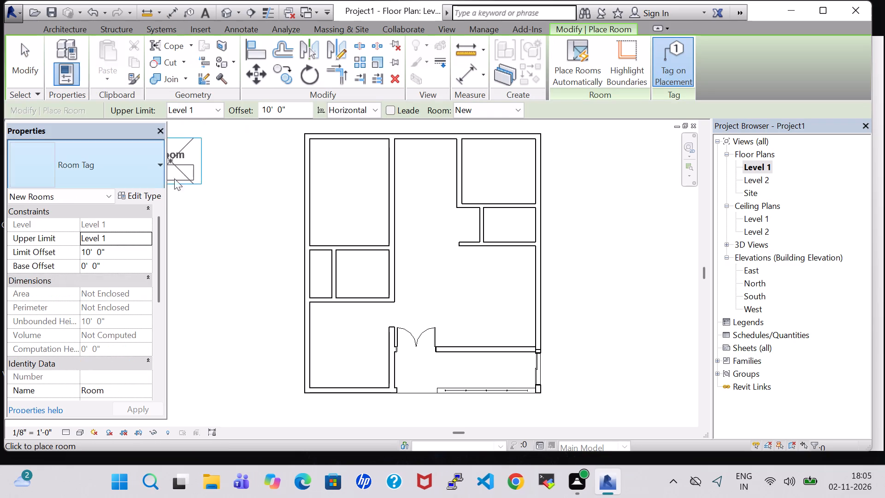
pyautogui.click(135, 199)
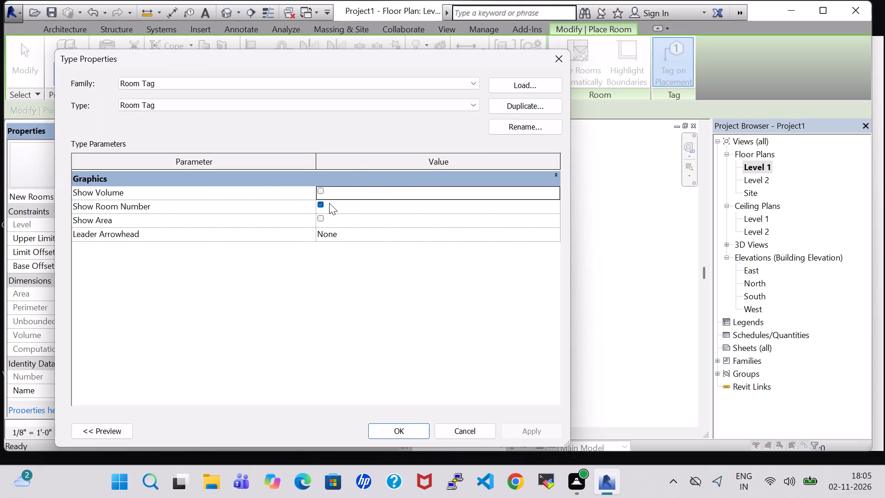
pyautogui.click(320, 203)
pyautogui.click(524, 440)
pyautogui.click(524, 430)
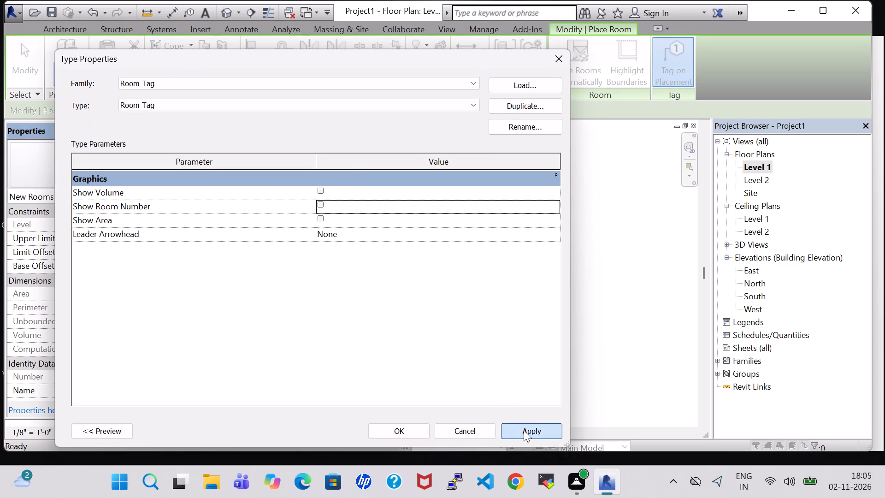
pyautogui.click(409, 436)
pyautogui.press('Escape')
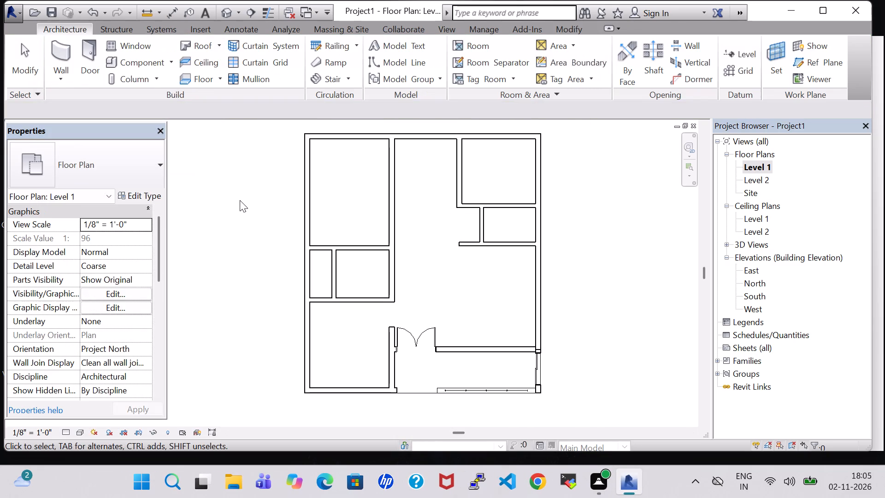
# Place tagged rooms in the five enclosed spaces: northwest, northeast, the small east room, and the narrow and square west rooms.
pyautogui.click(478, 50)
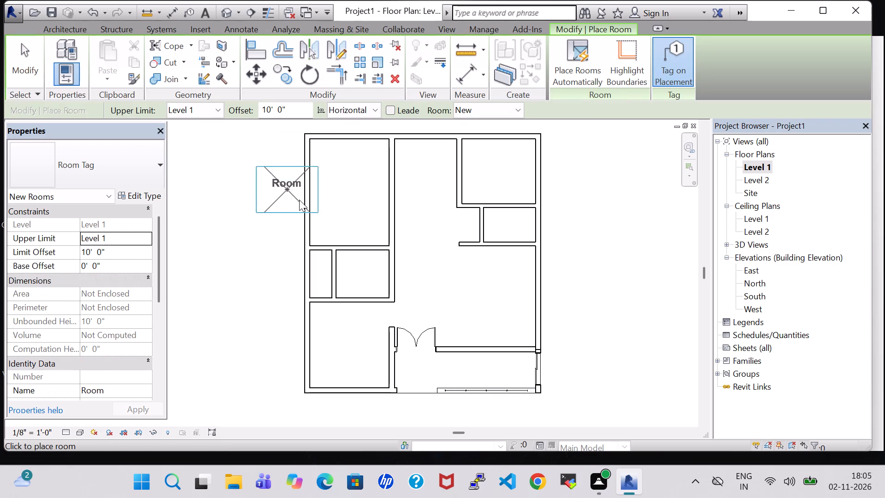
pyautogui.click(348, 194)
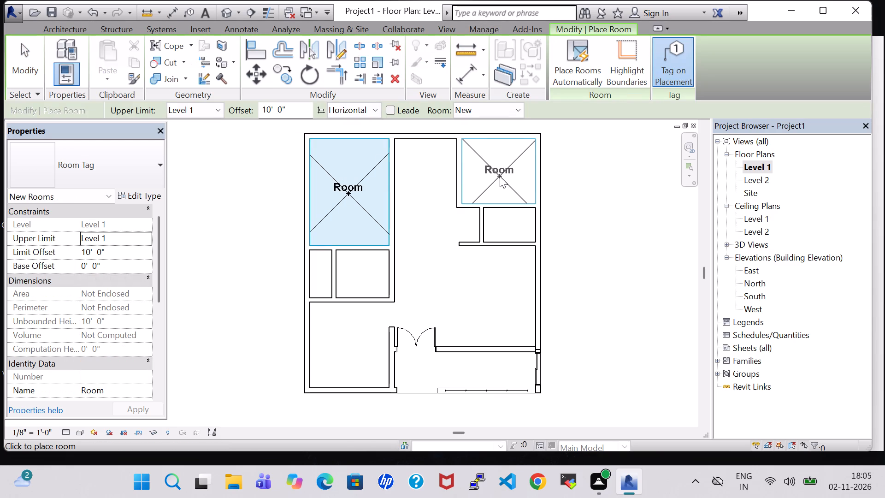
pyautogui.click(500, 176)
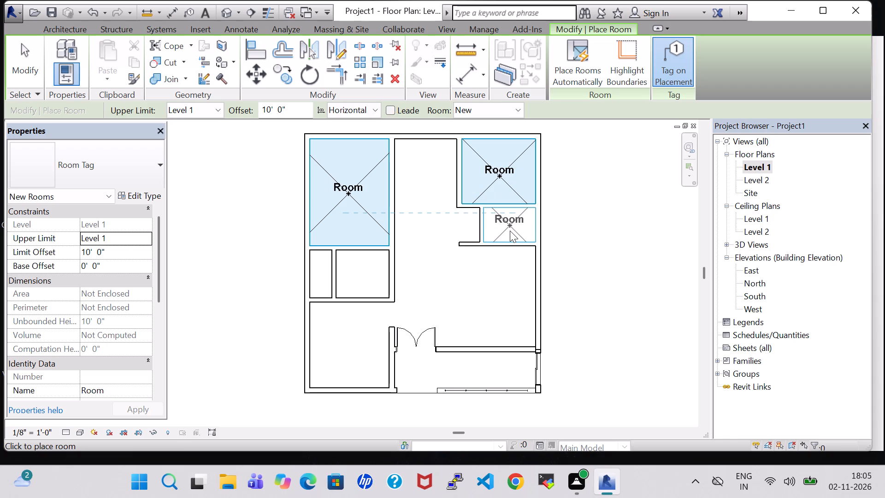
pyautogui.click(510, 231)
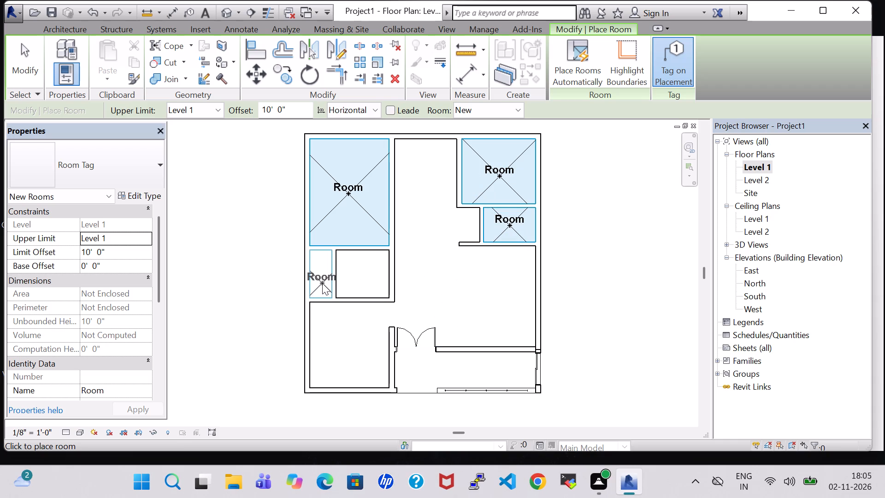
pyautogui.scroll(6, 322, 283)
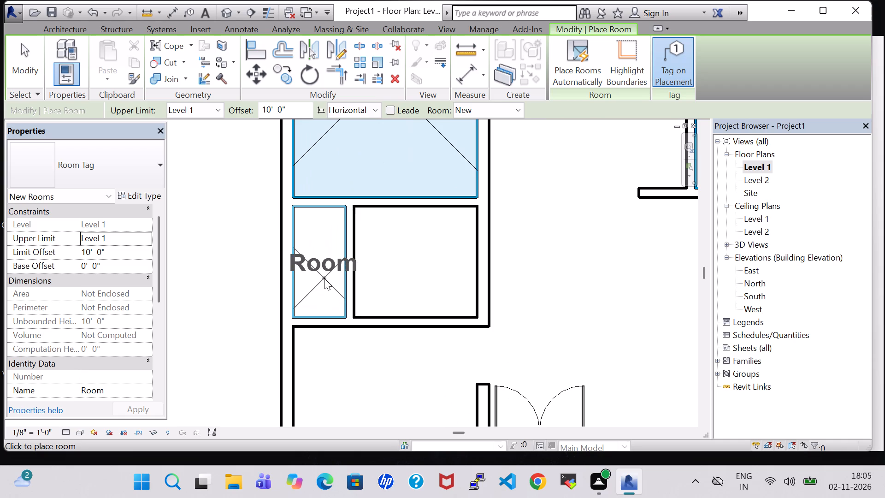
pyautogui.click(324, 278)
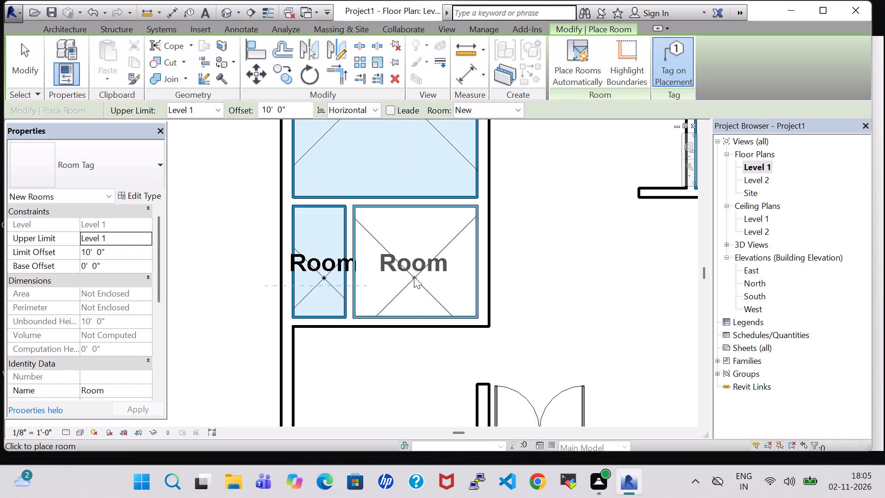
pyautogui.click(413, 277)
# Place two tagged rooms in the open southwest area, one in the porch and one in the central hall.
pyautogui.scroll(-2, 414, 329)
pyautogui.moveTo(414, 338); pyautogui.dragTo(422, 267, button='middle')
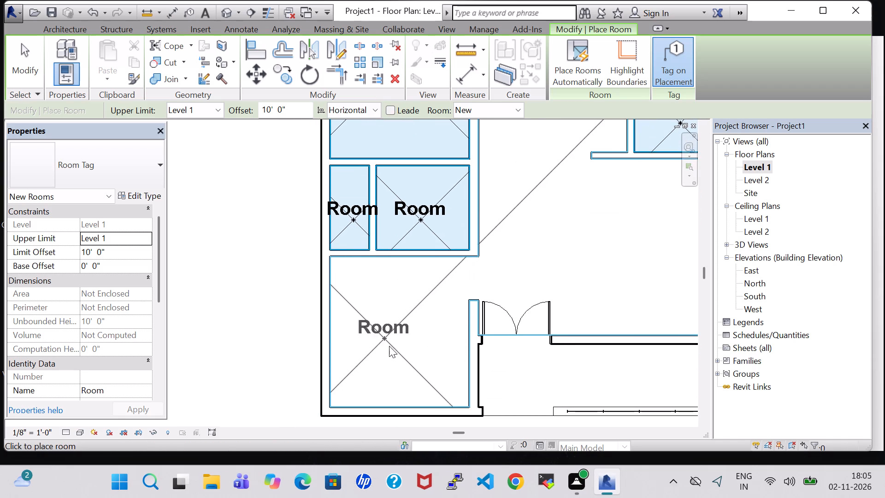
pyautogui.click(402, 377)
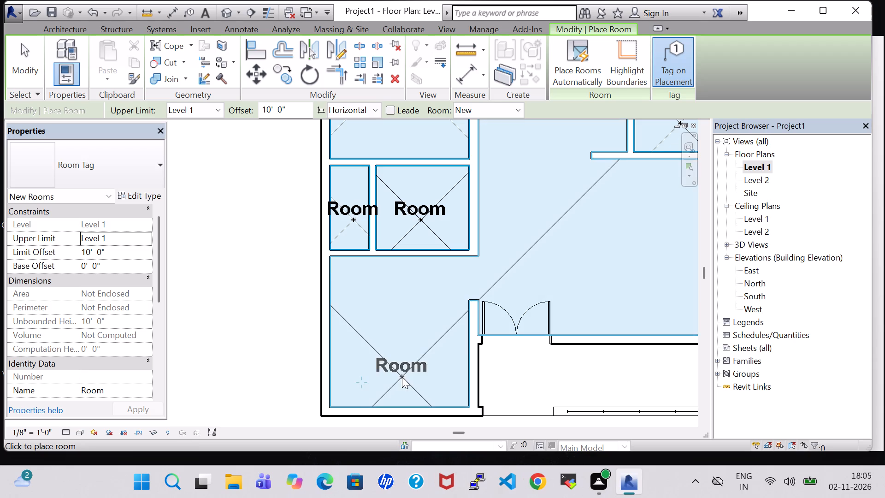
pyautogui.click(370, 291)
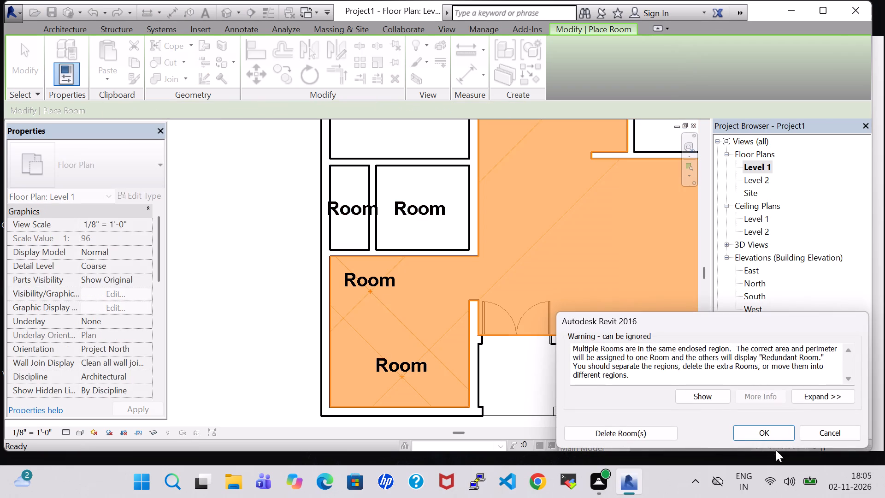
pyautogui.click(770, 437)
pyautogui.scroll(-3, 579, 381)
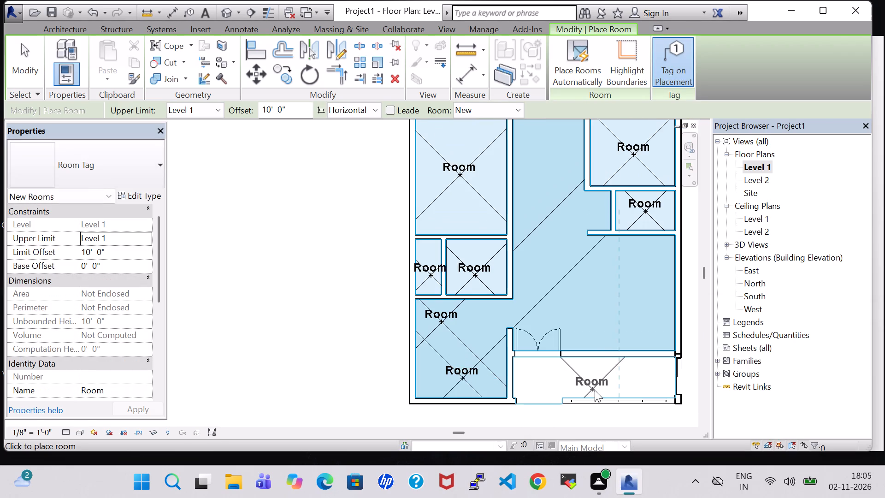
pyautogui.click(596, 386)
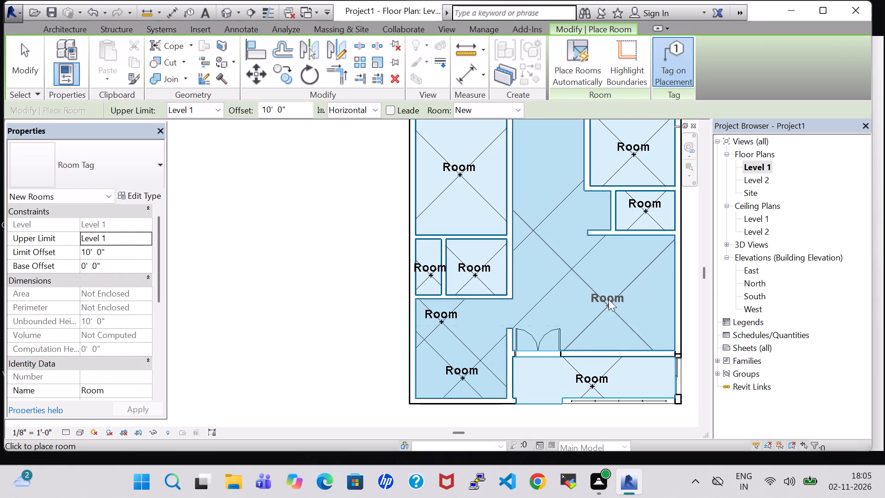
pyautogui.click(605, 294)
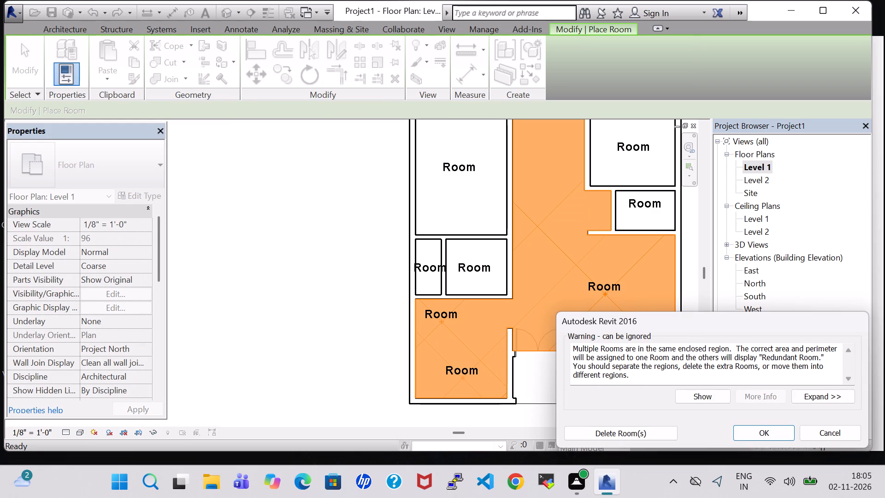
pyautogui.click(761, 425)
pyautogui.press('Escape')
pyautogui.press('Escape')
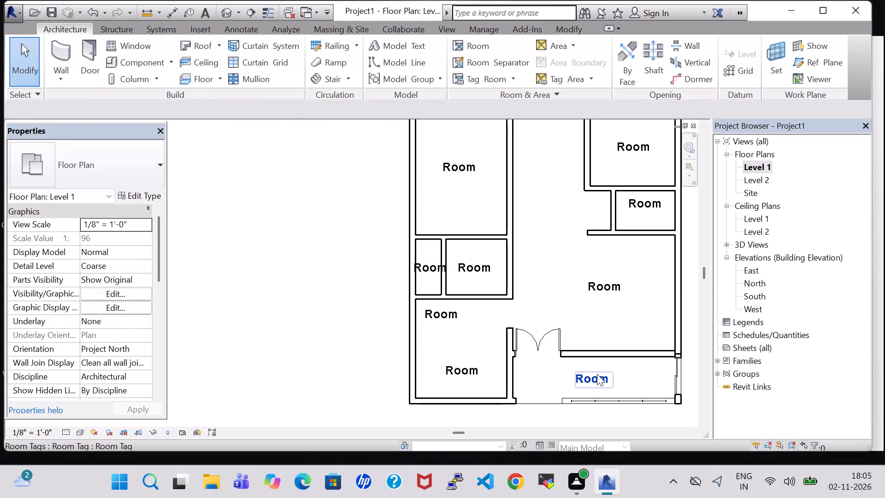
# Rename the porch's room tag PARKING.
pyautogui.doubleClick(601, 379)
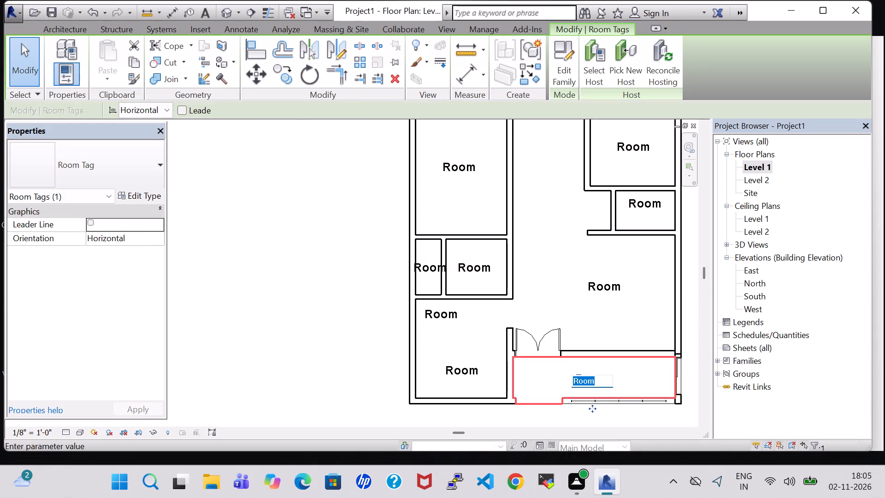
pyautogui.press('BackSpace')
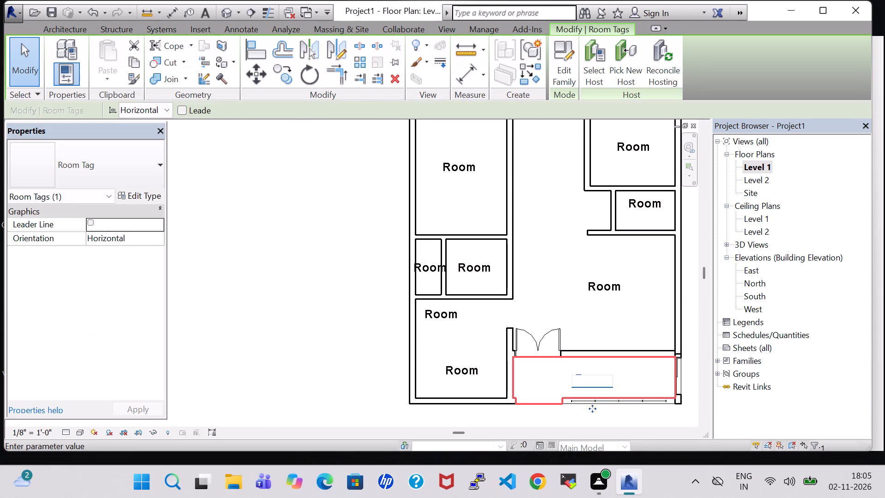
pyautogui.write('PARKING')
pyautogui.press('Return')
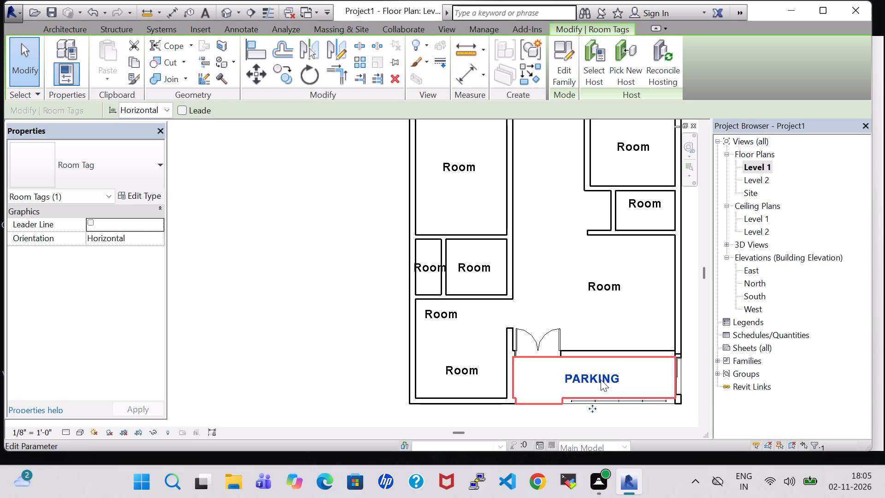
# Rename the lower room tag in the open southwest area KITCHEN.
pyautogui.doubleClick(466, 367)
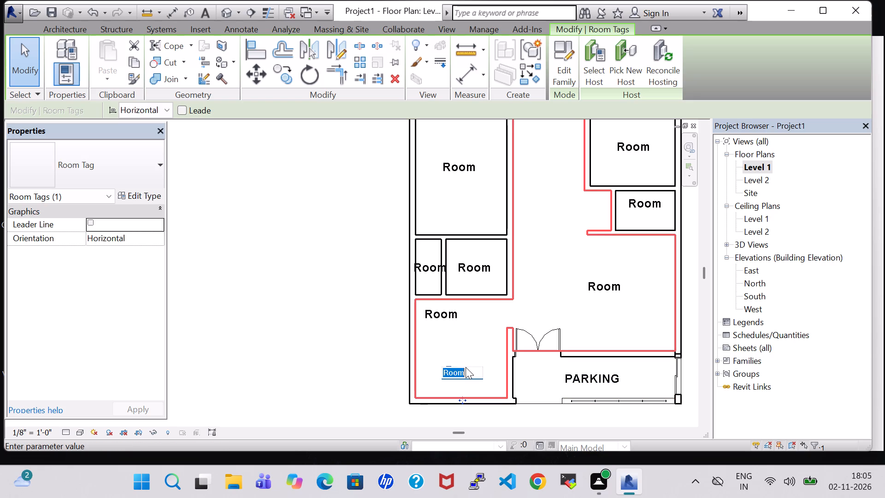
pyautogui.press('BackSpace')
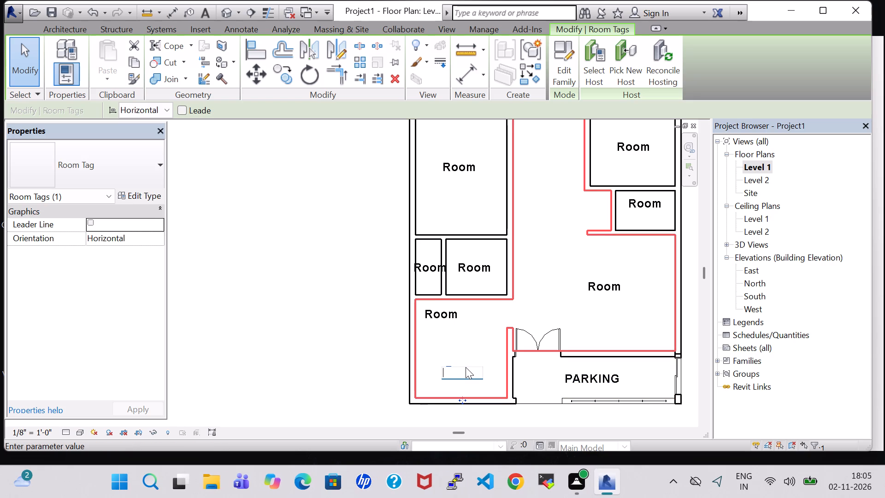
pyautogui.write('KICHEN')
pyautogui.press('Left')
pyautogui.press('Left')
pyautogui.press('Left')
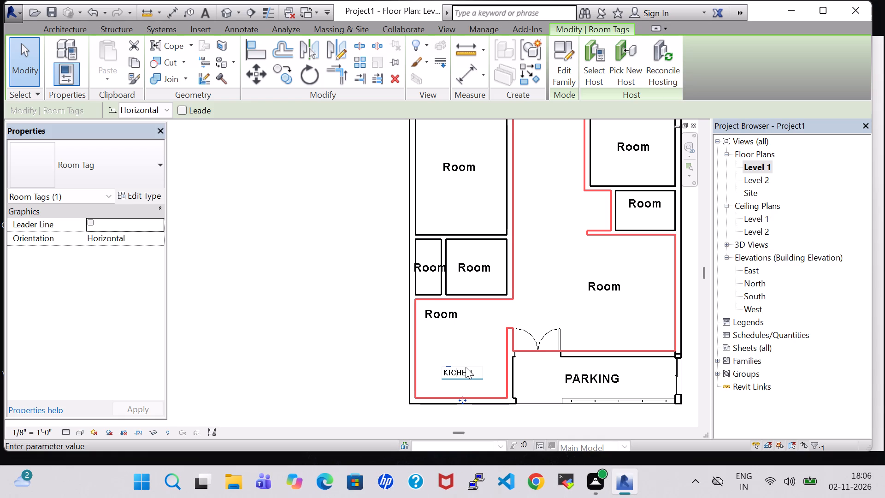
pyautogui.press('Left')
pyautogui.press('t')
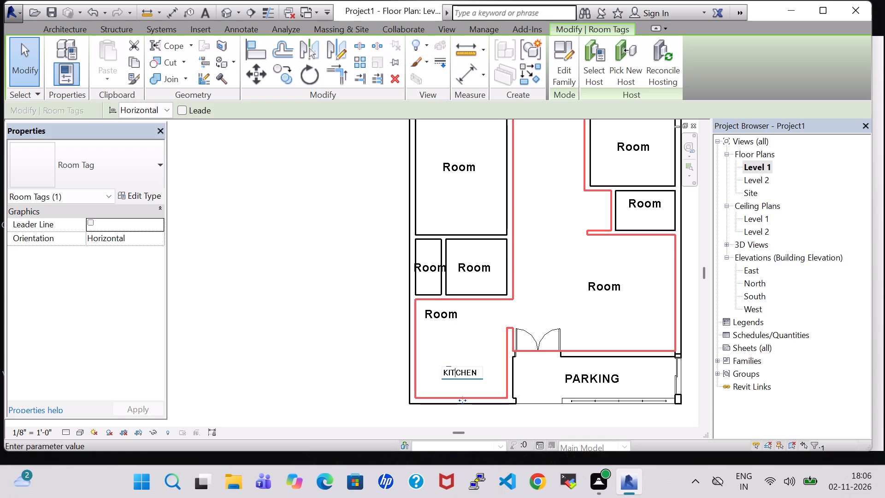
pyautogui.press('Return')
# Rename the room tag above KITCHEN as DINING.
pyautogui.doubleClick(454, 311)
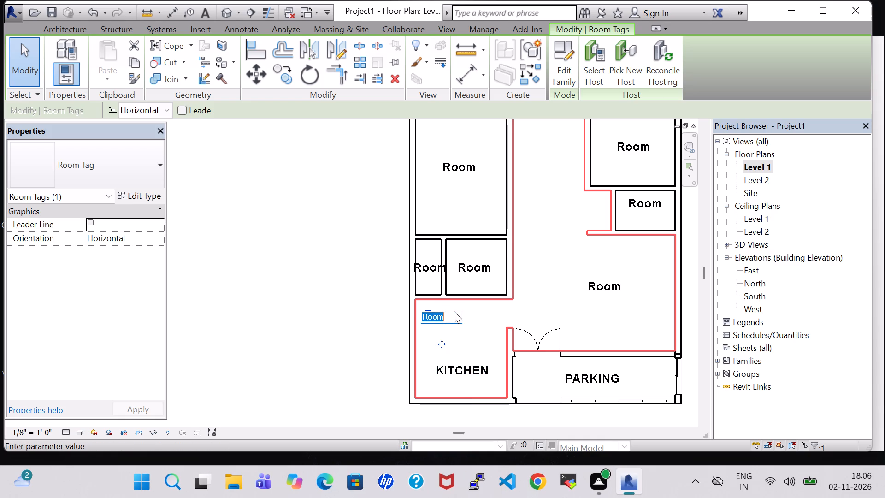
pyautogui.press('BackSpace')
pyautogui.write('DINNING')
pyautogui.press('Return')
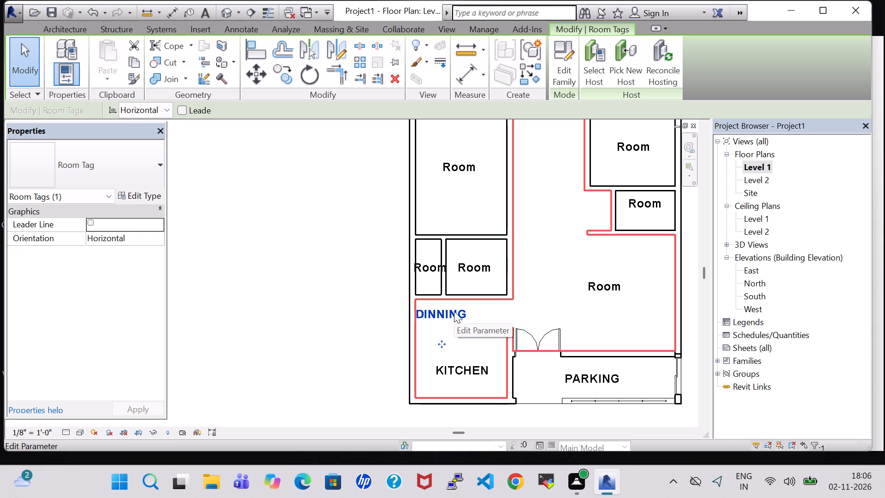
pyautogui.doubleClick(455, 312)
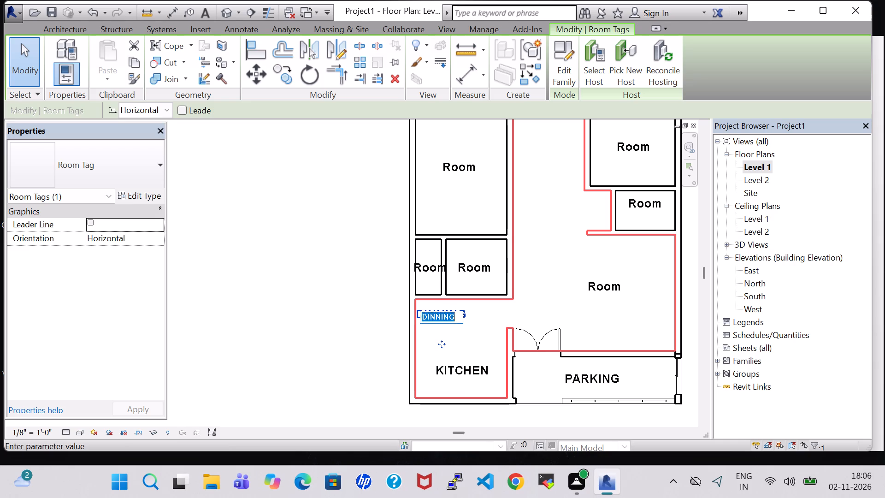
pyautogui.doubleClick(444, 316)
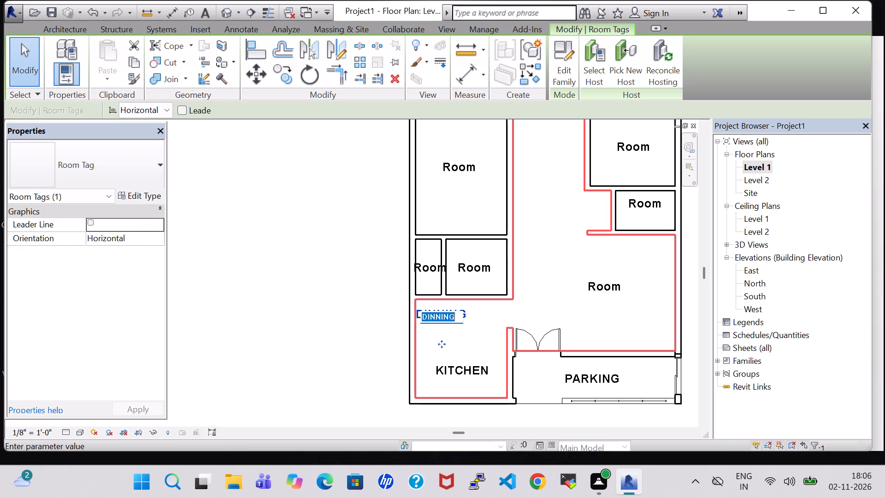
pyautogui.click(434, 319)
pyautogui.press('BackSpace')
pyautogui.press('Return')
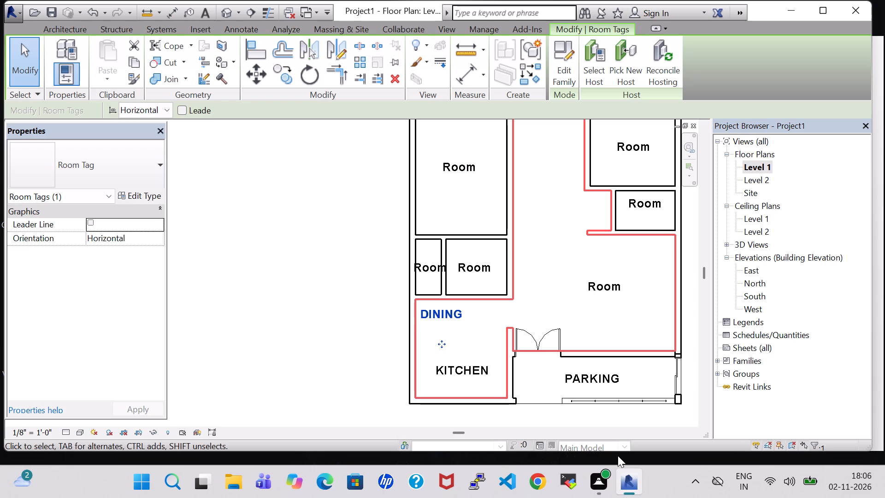
# Nudge the DINING tag two increments east and one increment south.
pyautogui.press('Right')
pyautogui.press('Right')
pyautogui.press('Down')
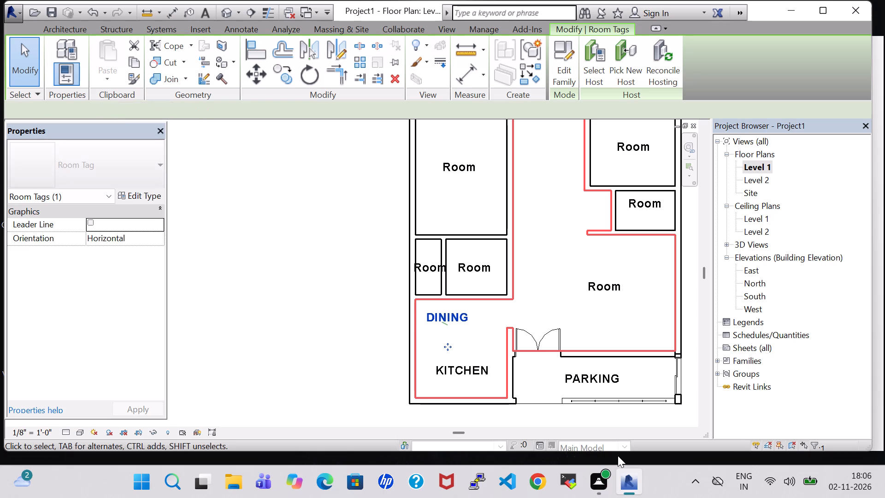
pyautogui.click(283, 302)
# Rename the narrow west room's tag OTS and nudge it one increment west.
pyautogui.scroll(-4, 305, 298)
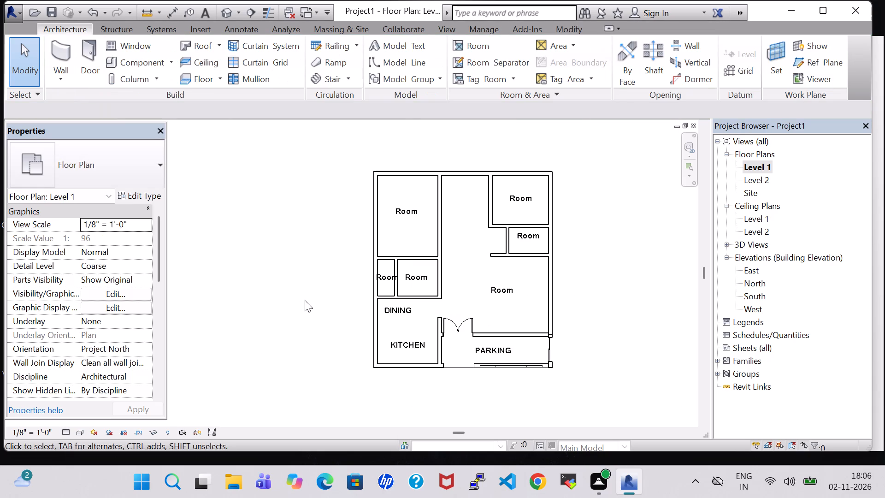
pyautogui.scroll(5, 367, 271)
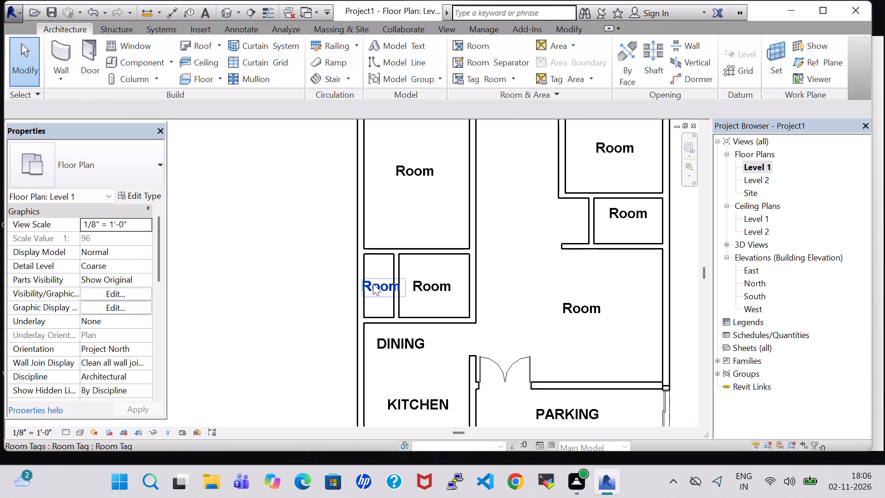
pyautogui.doubleClick(373, 284)
pyautogui.press('BackSpace')
pyautogui.write('OTS')
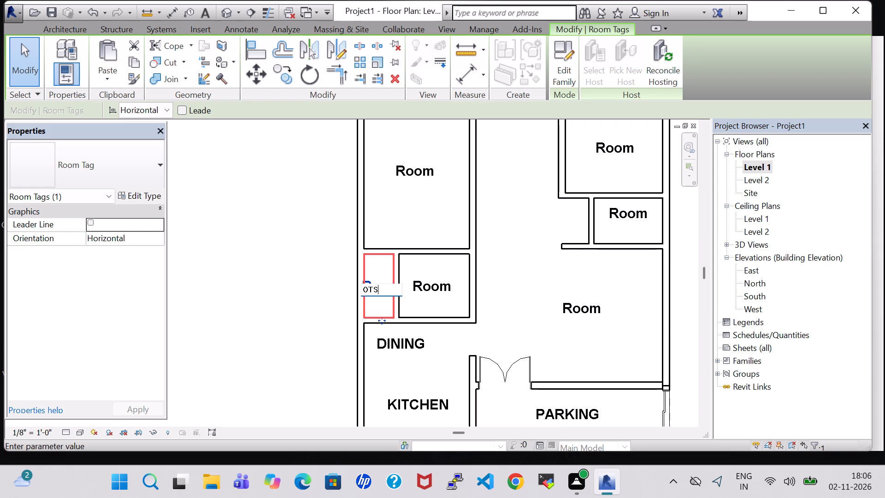
pyautogui.press('Return')
pyautogui.press('Left')
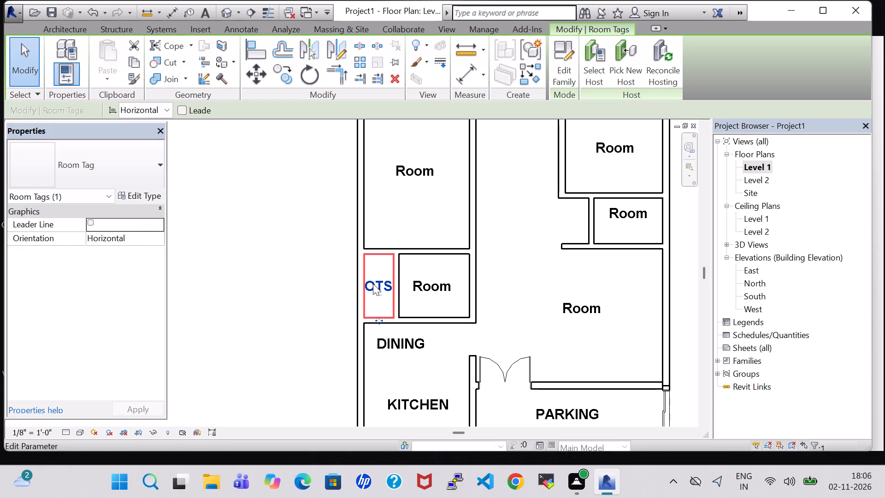
pyautogui.click(510, 292)
pyautogui.scroll(5, 496, 294)
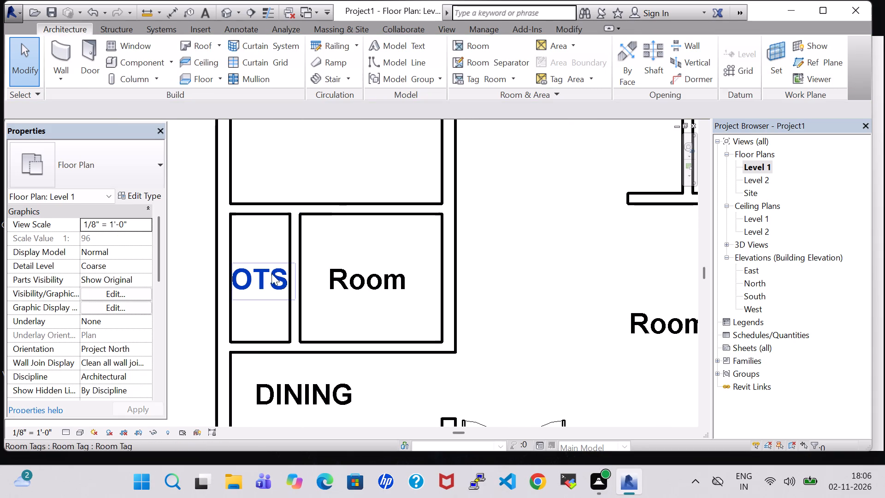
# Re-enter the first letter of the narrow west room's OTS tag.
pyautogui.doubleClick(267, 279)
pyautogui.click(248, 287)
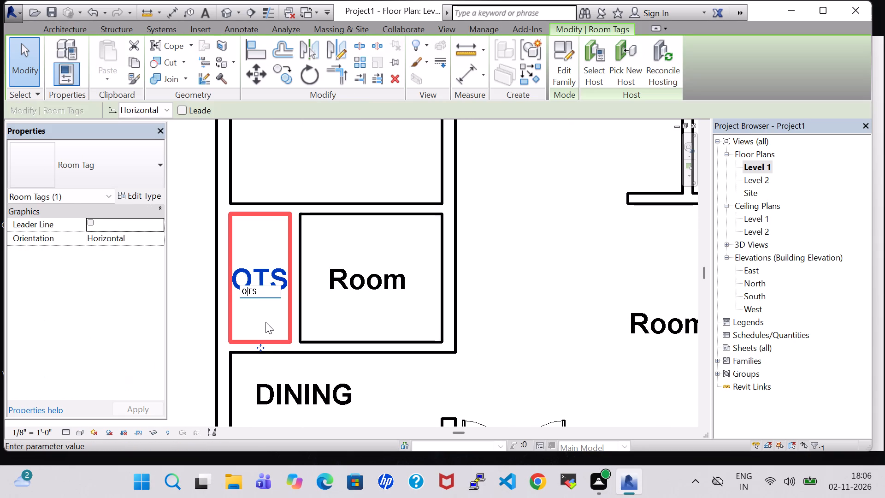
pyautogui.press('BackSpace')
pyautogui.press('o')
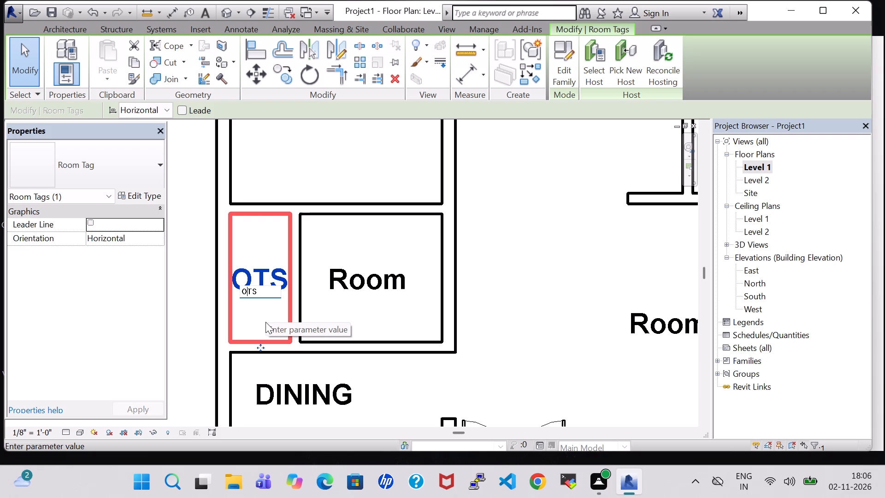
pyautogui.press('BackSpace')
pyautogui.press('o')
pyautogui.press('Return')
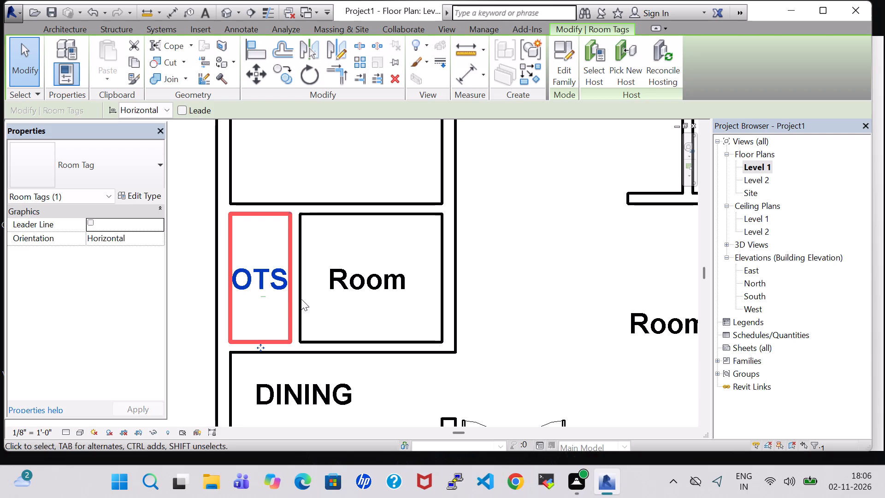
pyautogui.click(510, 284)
# Rename the large northwest room's tag M.BED ROOM.
pyautogui.scroll(-3, 507, 286)
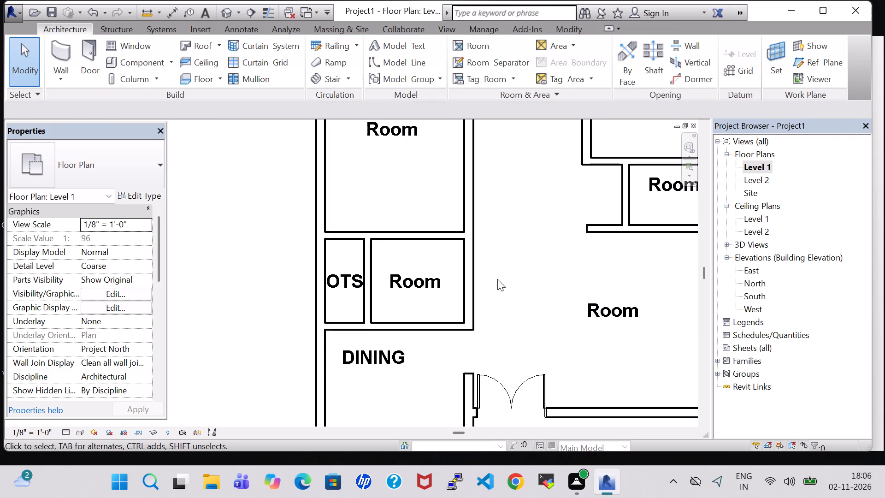
pyautogui.scroll(-4, 497, 279)
pyautogui.doubleClick(437, 192)
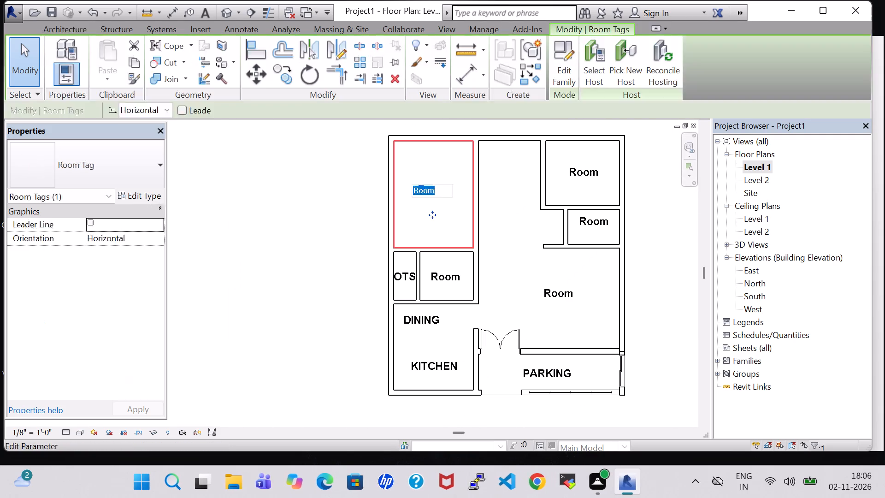
pyautogui.press('BackSpace')
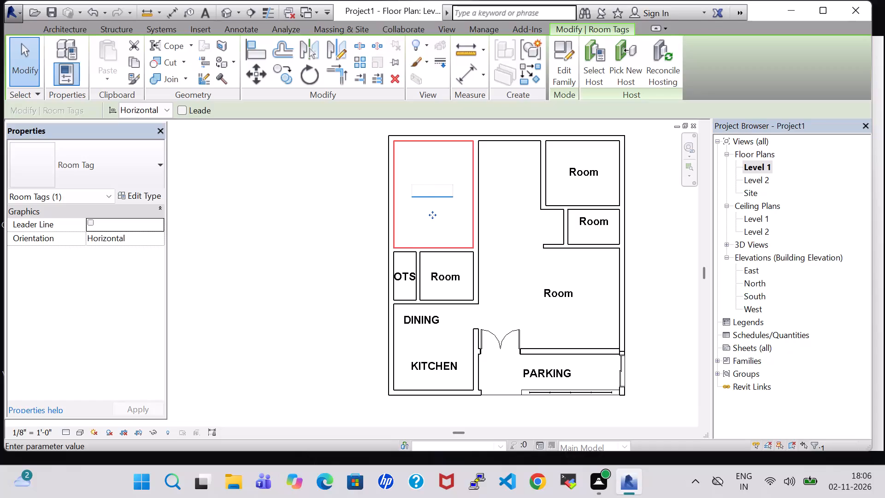
pyautogui.write('M.')
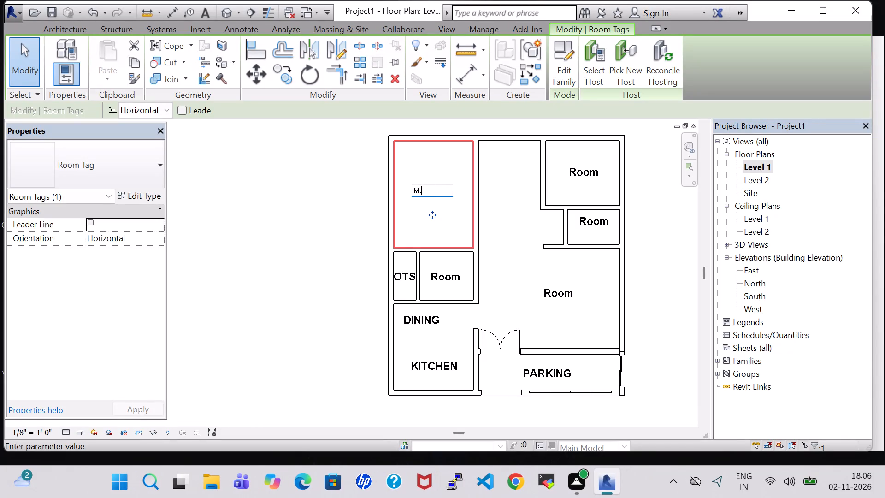
pyautogui.write('BED ROOM')
pyautogui.press('Return')
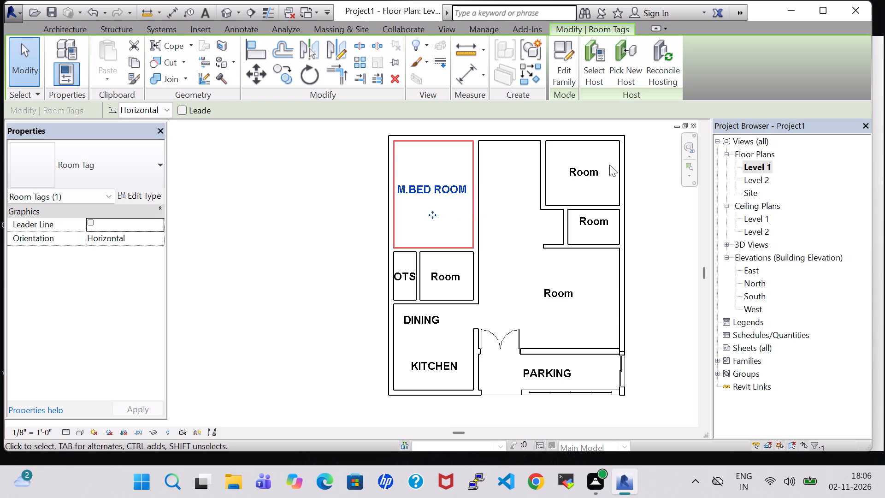
# Rename the northeast room's tag BED ROOM.
pyautogui.doubleClick(594, 171)
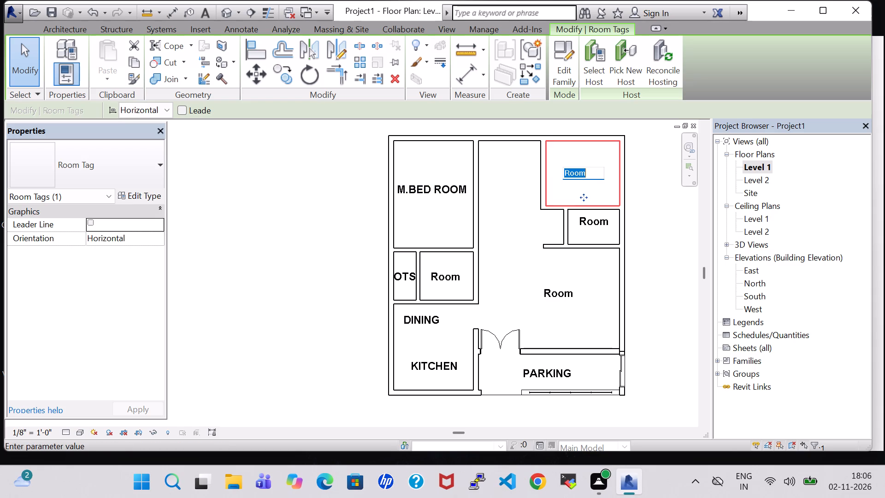
pyautogui.press('BackSpace')
pyautogui.write('BED ROOM')
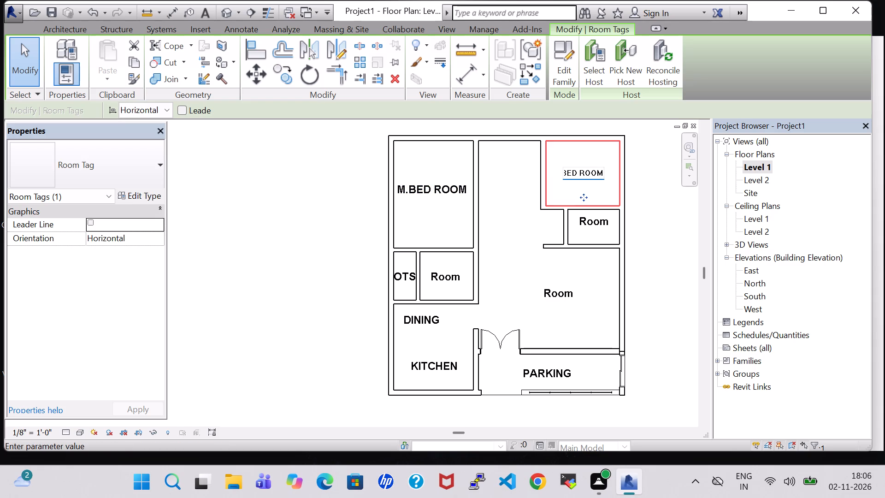
pyautogui.press('Return')
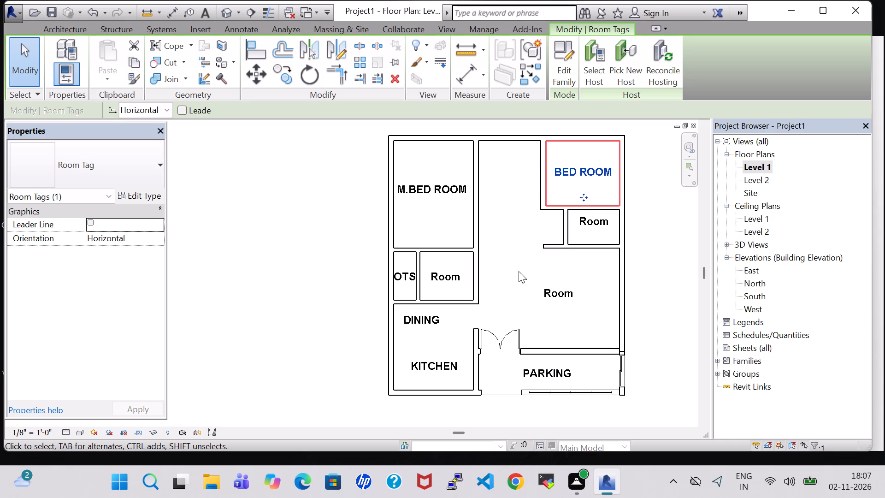
# Rename the tag of the small room just south of BED ROOM as C.TOILET and nudge it three increments south.
pyautogui.doubleClick(599, 219)
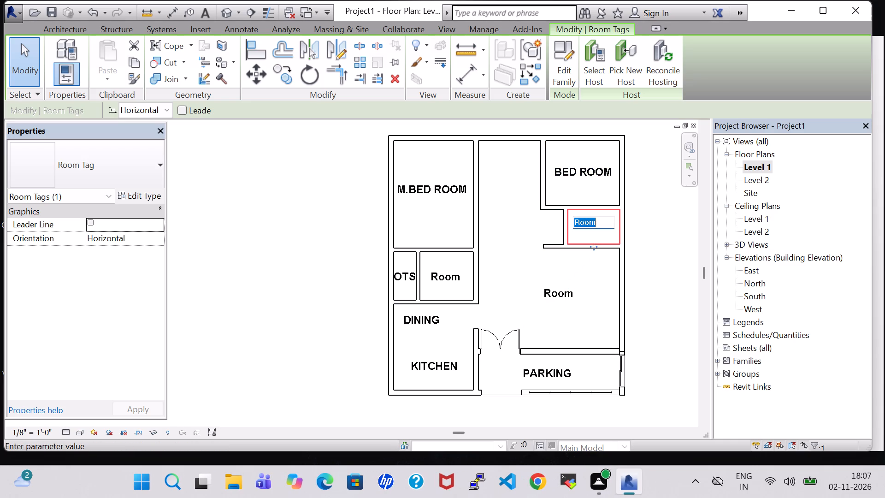
pyautogui.press('BackSpace')
pyautogui.write('C,')
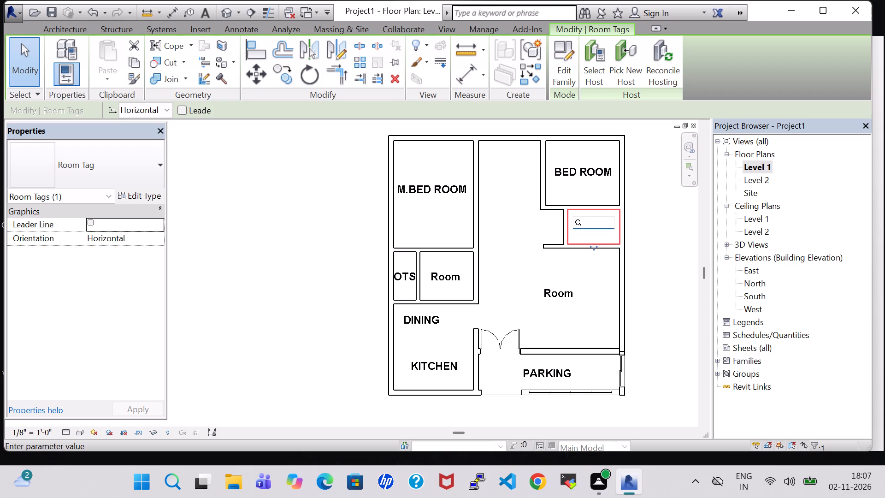
pyautogui.press('BackSpace')
pyautogui.press('.')
pyautogui.write('TOI')
pyautogui.write('LET')
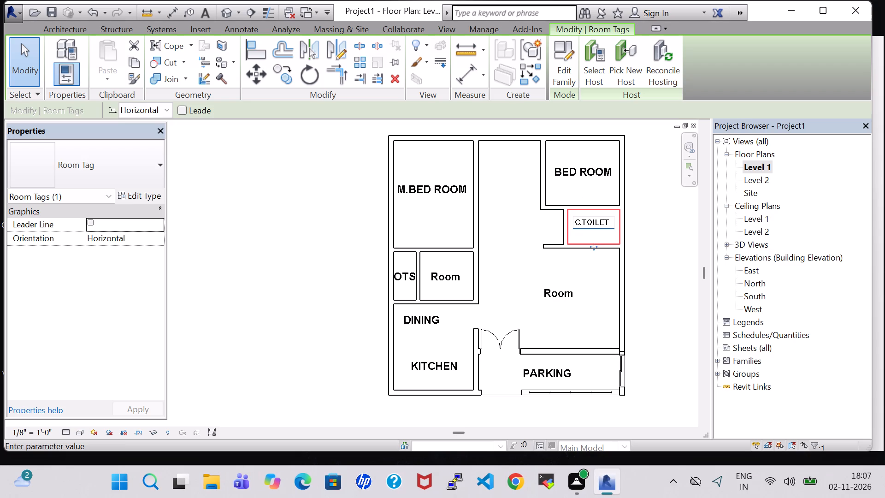
pyautogui.press('Return')
pyautogui.press('Down')
pyautogui.press('Down')
pyautogui.press('Down')
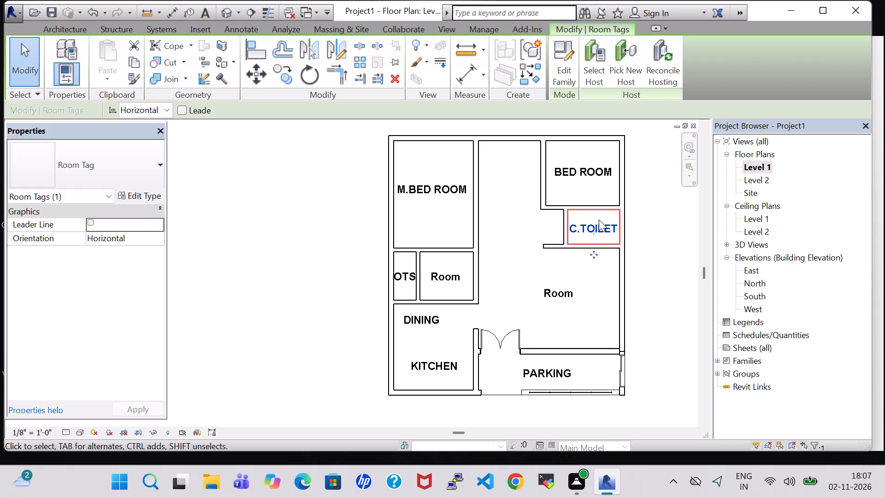
# Rename the tag of the room beside OTS as A.TOILET and nudge it one increment east.
pyautogui.doubleClick(461, 276)
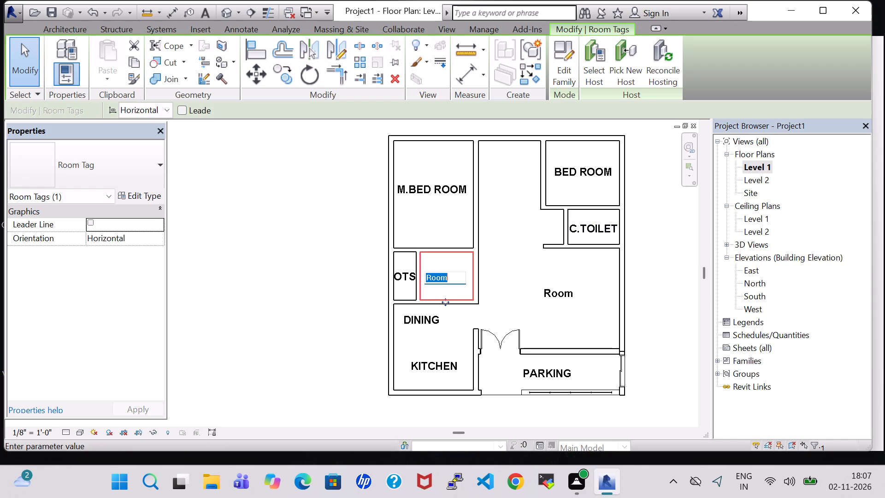
pyautogui.press('BackSpace')
pyautogui.write('A.T')
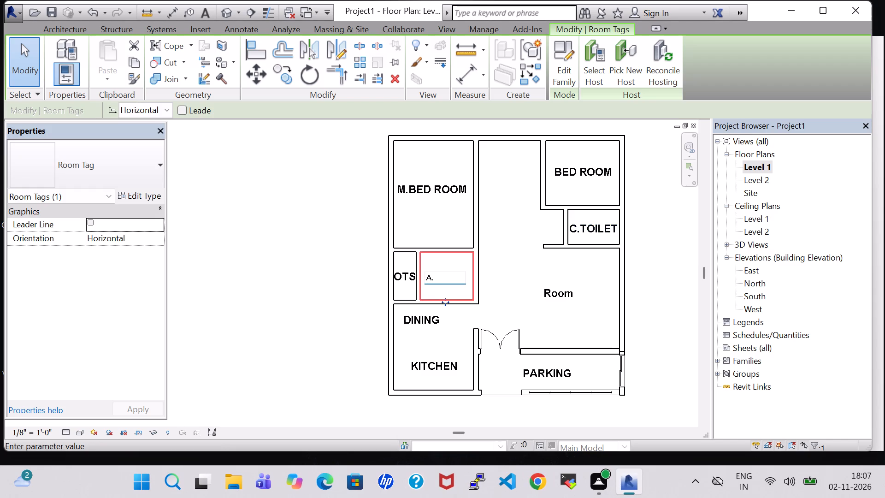
pyautogui.write('OILET')
pyautogui.press('Return')
pyautogui.press('Right')
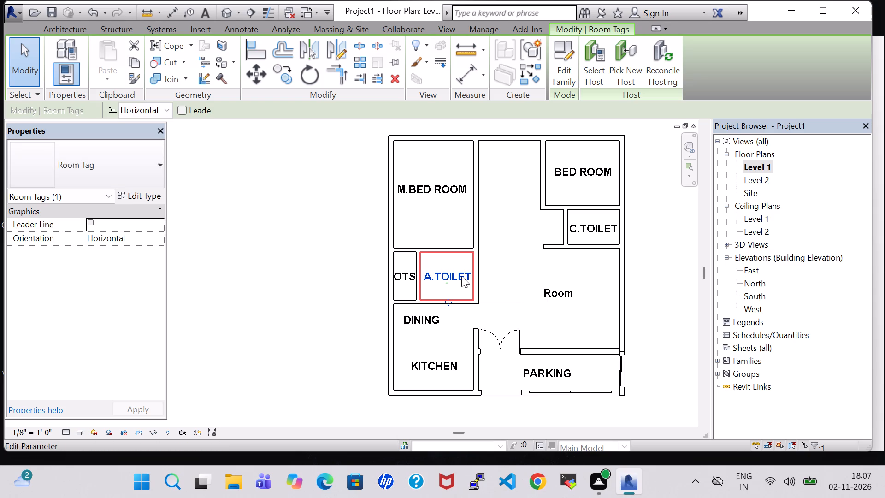
pyautogui.click(666, 294)
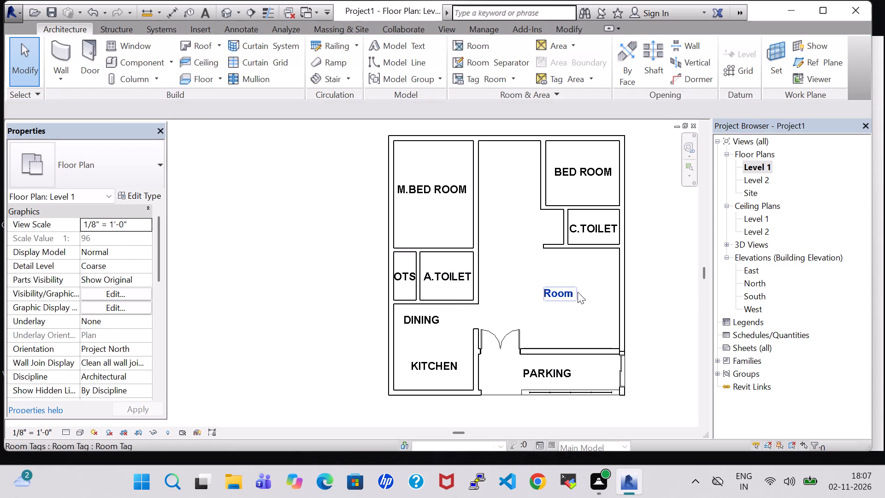
# Rename the room tag in the open area north of PARKING as LIVING.
pyautogui.doubleClick(578, 292)
pyautogui.press('BackSpace')
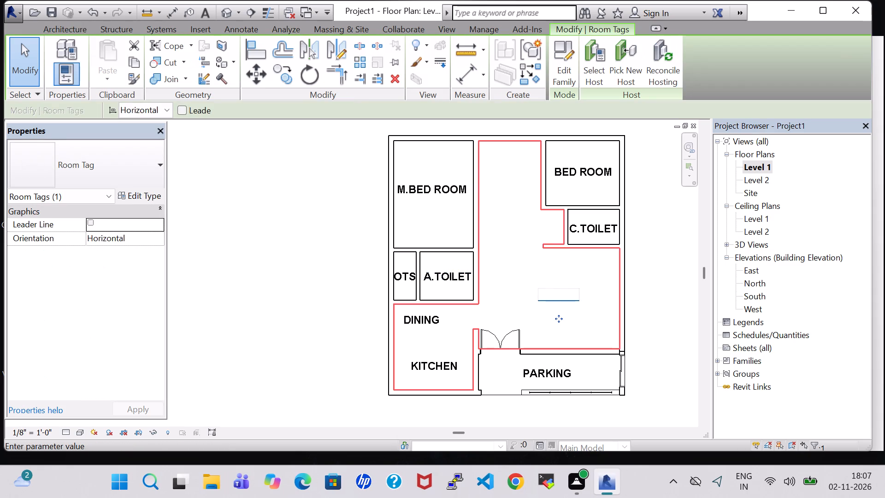
pyautogui.write('LIVING')
pyautogui.press('Return')
# Nudge the LIVING tag a net eight increments east and two increments south.
pyautogui.press('Right')
pyautogui.press('Right')
pyautogui.press('Right')
pyautogui.press('Right')
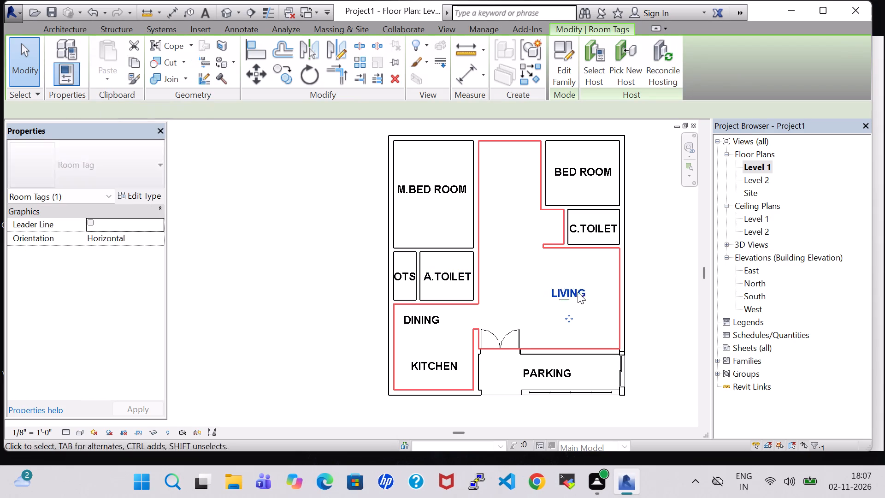
pyautogui.press('Right')
pyautogui.press('Right')
pyautogui.press('Right')
pyautogui.press('Down')
pyautogui.press('Down')
pyautogui.press('Down')
pyautogui.press('Down')
pyautogui.press('Right')
pyautogui.press('Up')
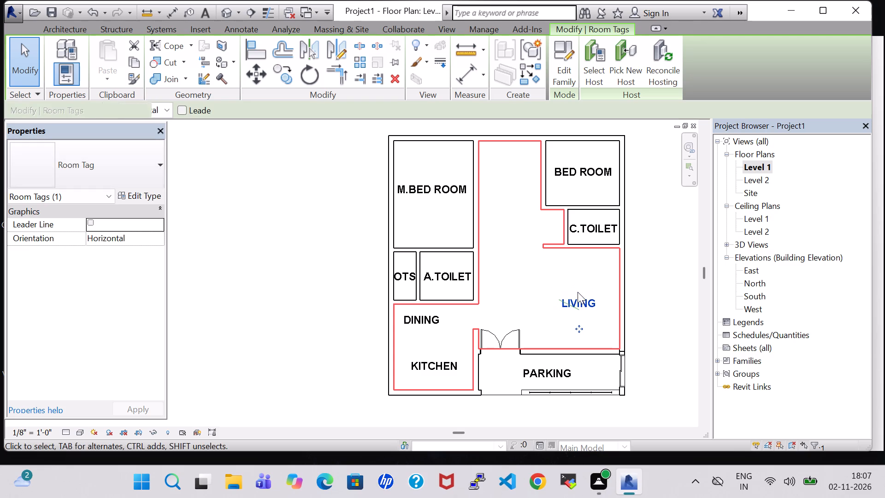
pyautogui.press('Up')
pyautogui.click(657, 302)
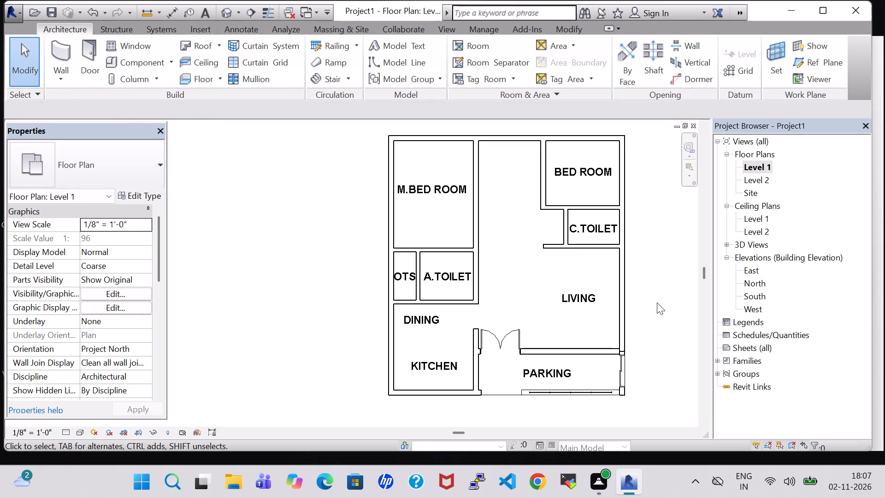
# Place a Single-Flush 30" x 80" door near the east end of the M.BED ROOM–A.TOILET wall, hinged east and swinging into A.TOILET.
pyautogui.scroll(-1, 640, 289)
pyautogui.moveTo(640, 289); pyautogui.dragTo(601, 289, button='middle')
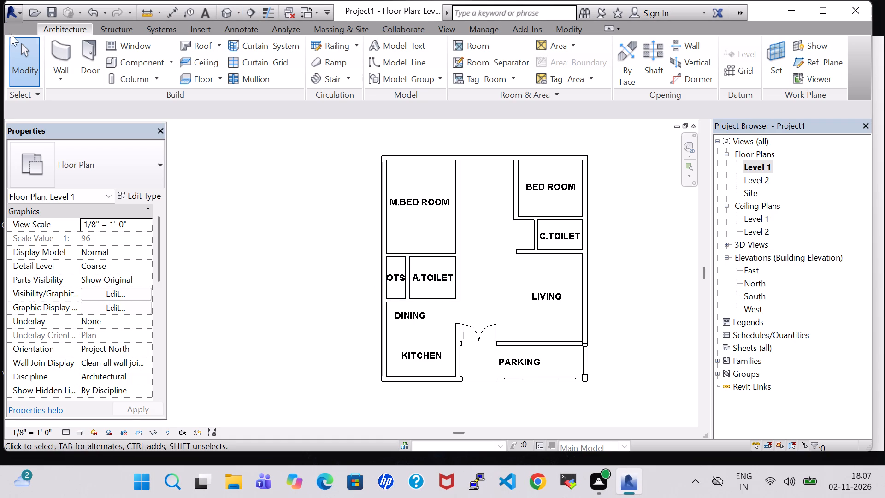
pyautogui.click(80, 63)
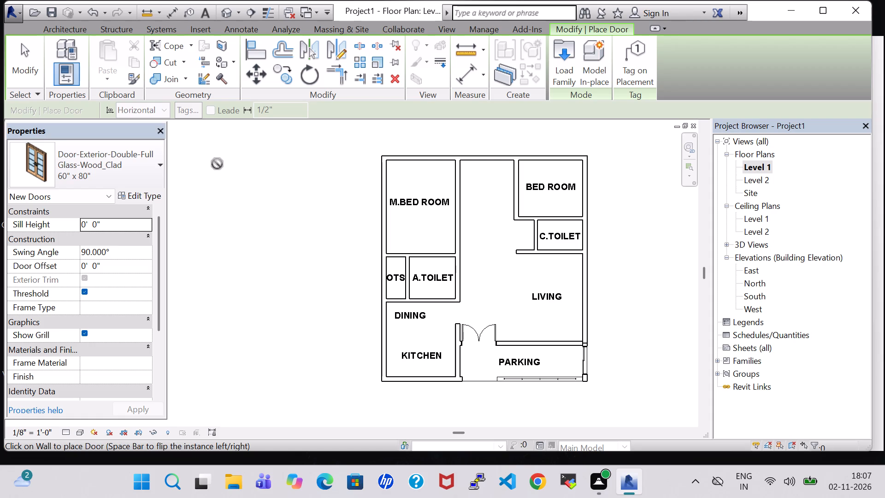
pyautogui.click(98, 157)
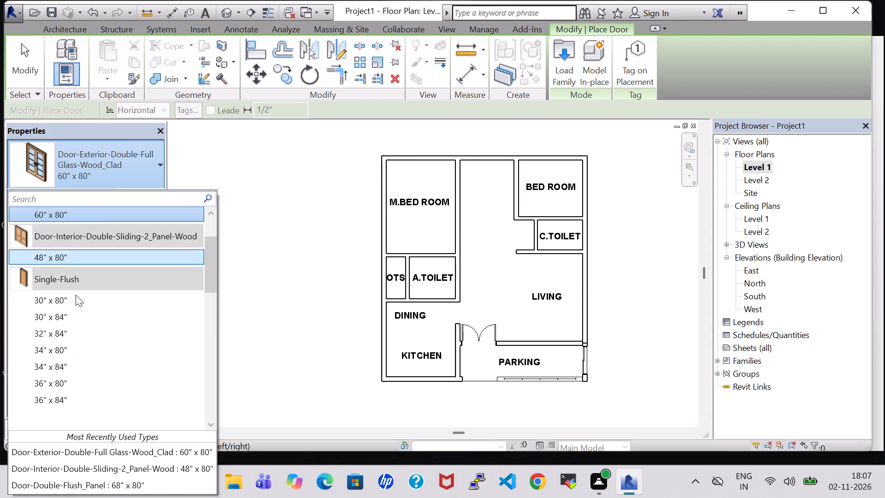
pyautogui.click(76, 302)
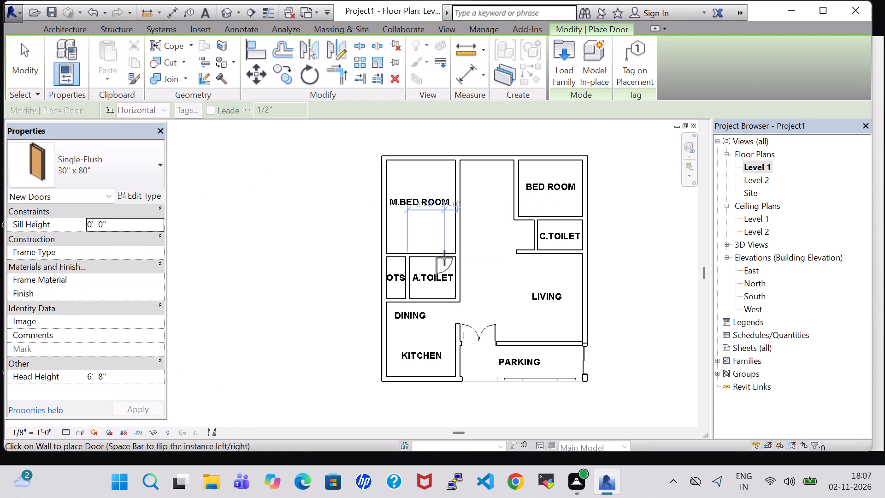
pyautogui.scroll(5, 444, 258)
pyautogui.press('space')
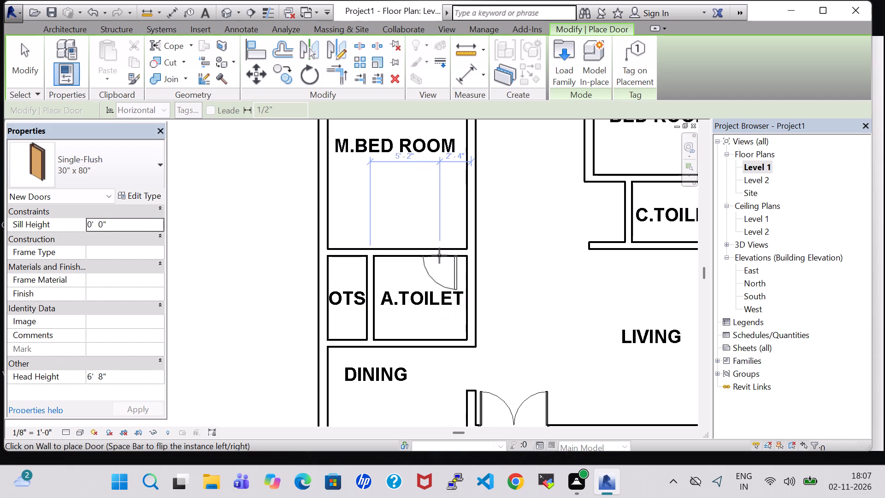
pyautogui.click(448, 255)
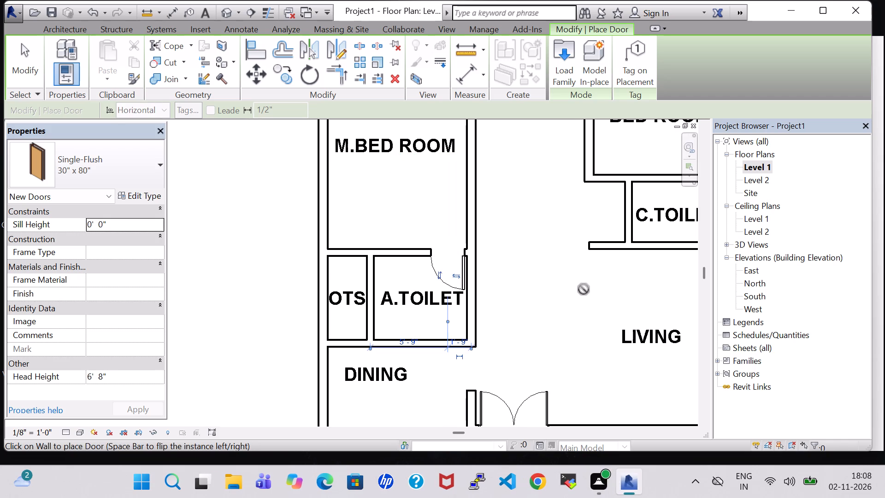
# Place a Single-Flush 30" x 80" door in C.TOILET's west wall, about 1'-8" from the north wall, swinging into the toilet.
pyautogui.moveTo(584, 289); pyautogui.dragTo(498, 321, button='middle')
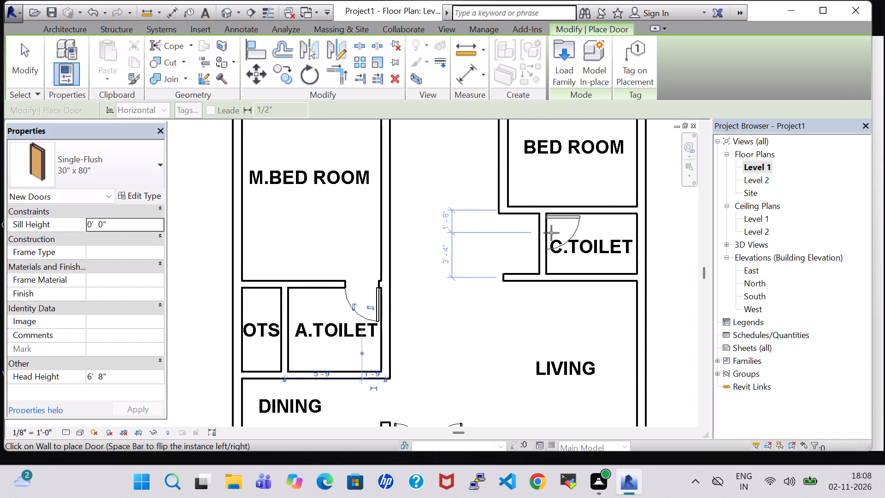
pyautogui.click(551, 233)
pyautogui.scroll(-2, 573, 288)
pyautogui.press('Escape')
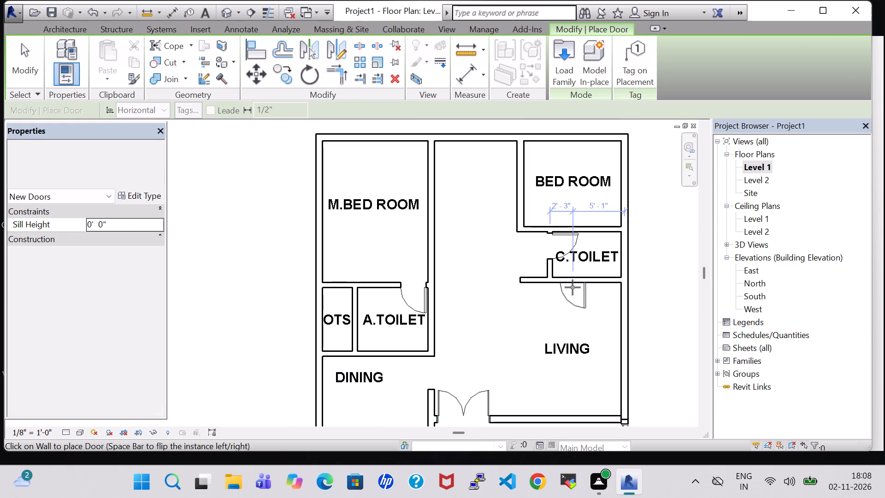
pyautogui.press('Escape')
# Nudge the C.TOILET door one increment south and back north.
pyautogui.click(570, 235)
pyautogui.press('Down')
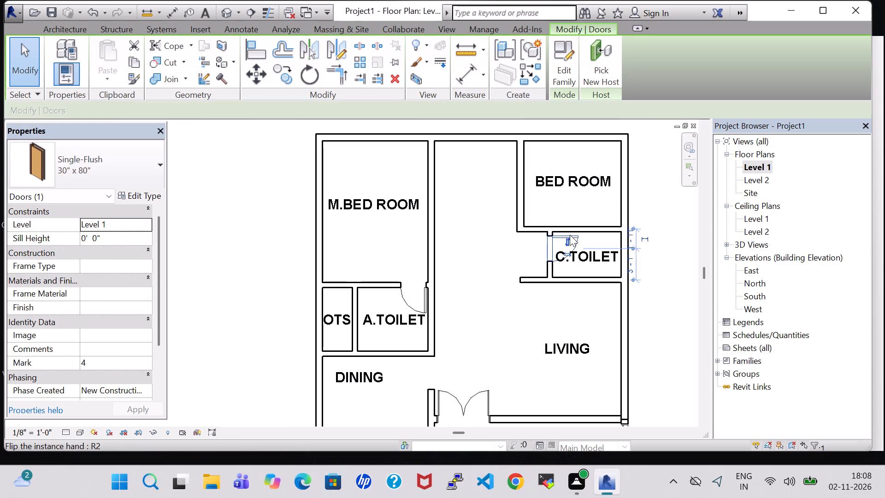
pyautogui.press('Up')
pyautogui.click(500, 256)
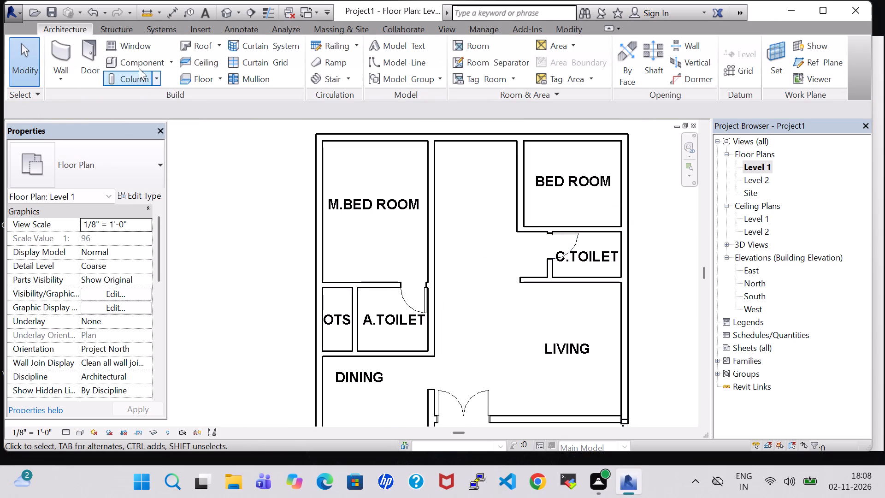
# Load the residential Door-Exterior-Single-Entry-Half Arch Glass-Wood family in its 30" x 80" type for door placement.
pyautogui.click(95, 48)
pyautogui.click(571, 53)
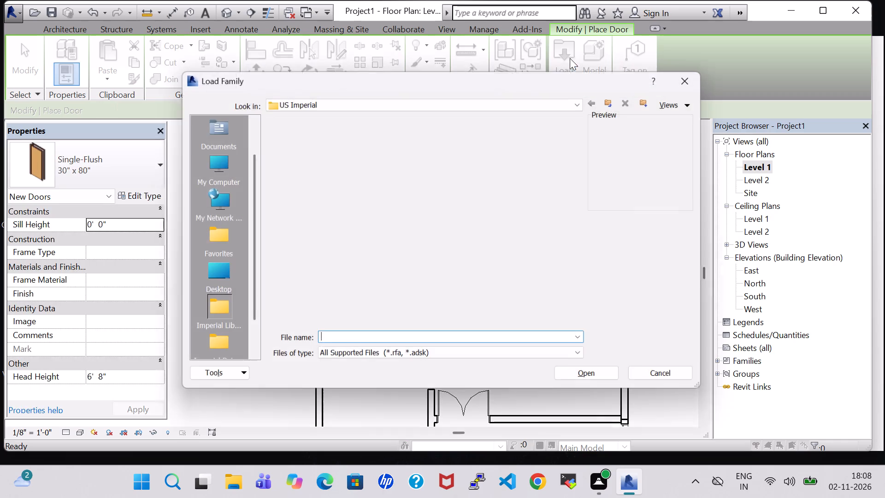
pyautogui.doubleClick(511, 237)
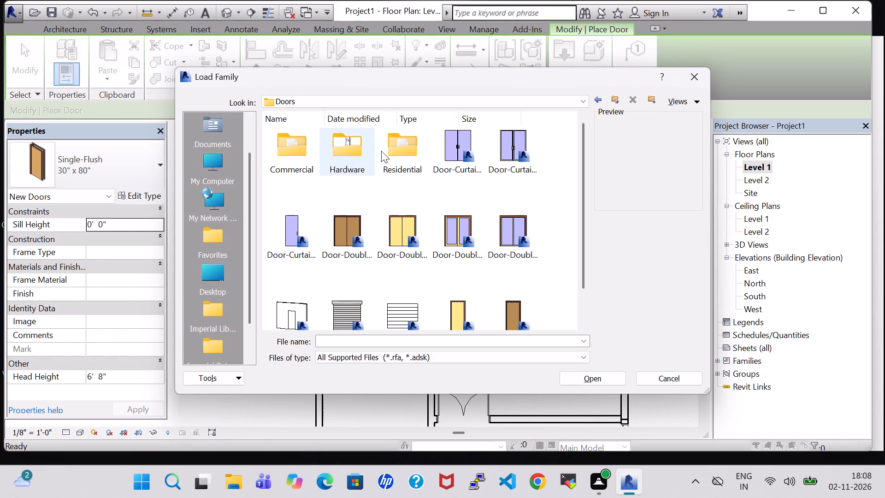
pyautogui.doubleClick(427, 148)
pyautogui.click(457, 165)
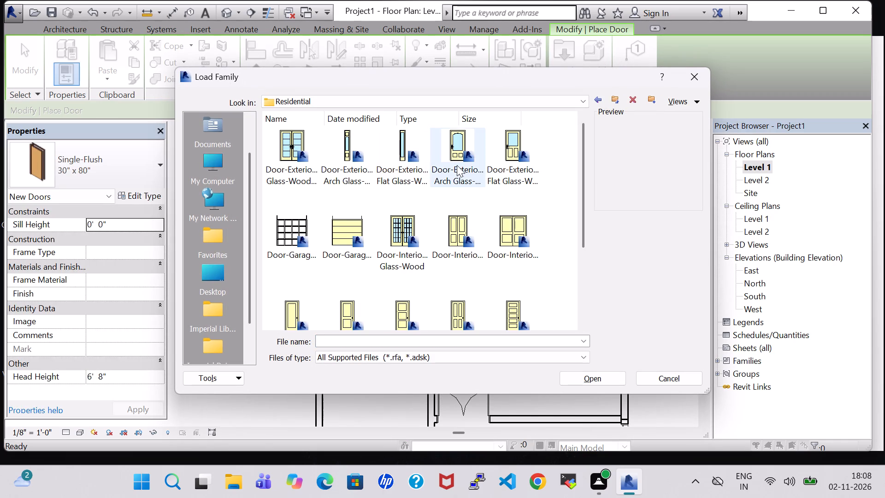
pyautogui.click(601, 371)
pyautogui.click(511, 204)
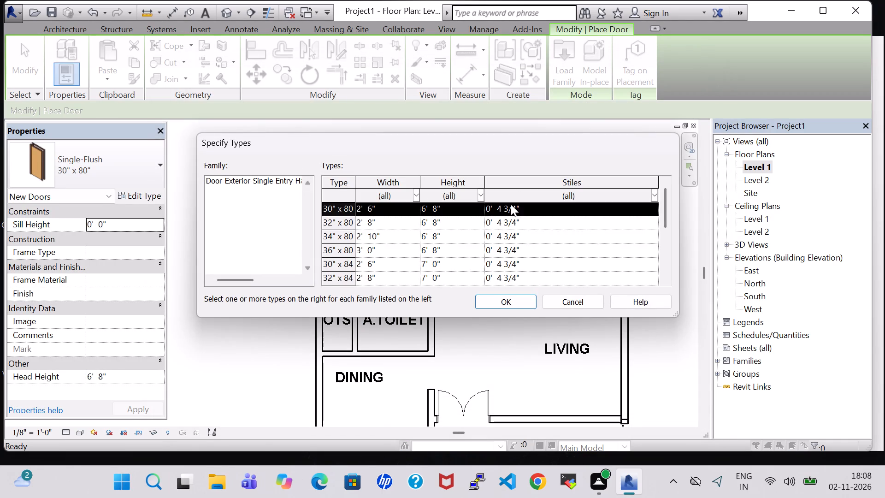
pyautogui.click(510, 301)
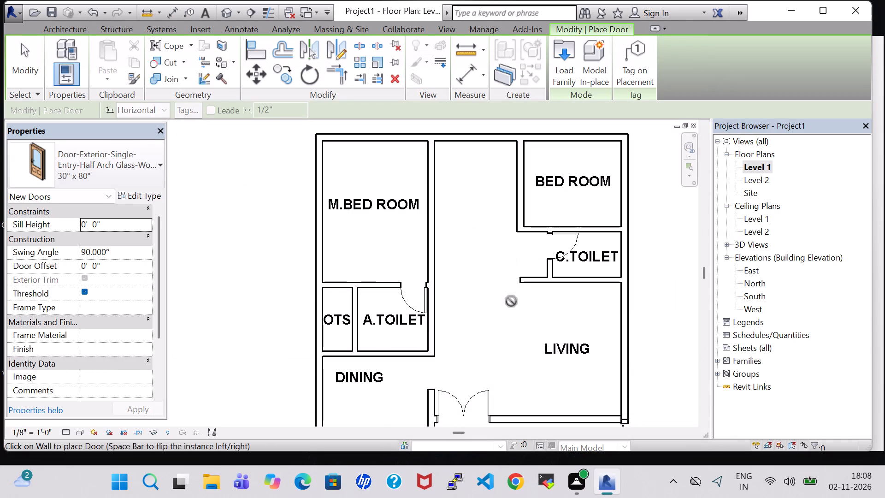
# Place the half arch glass door in M.BED ROOM's east wall, about 1'-10" from the south wall, hinged south and swinging into the room.
pyautogui.click(426, 266)
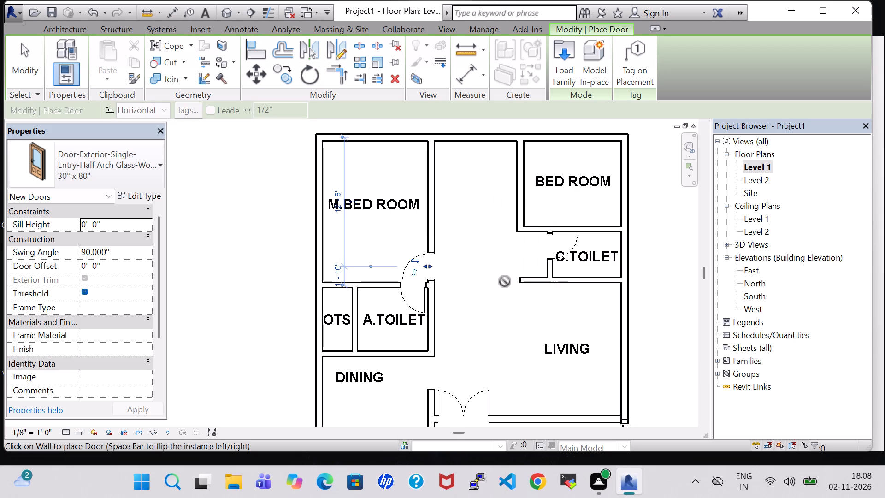
pyautogui.press('Escape')
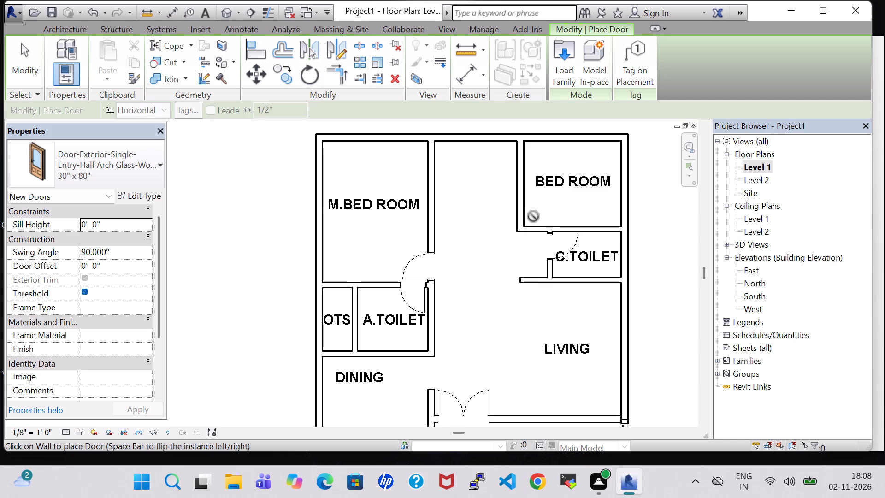
# Place the same door in BED ROOM's west wall, about 1'-10" from its south wall, hinged south and swinging into the room.
pyautogui.press('space')
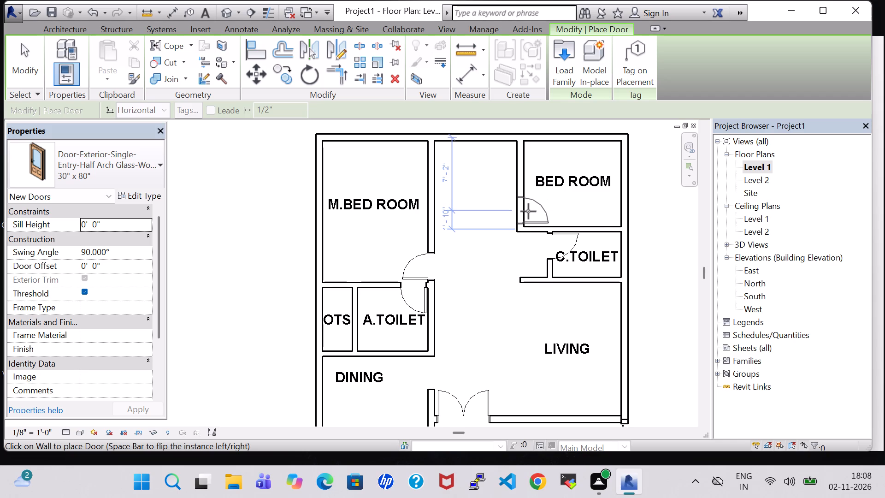
pyautogui.click(528, 211)
pyautogui.press('Escape')
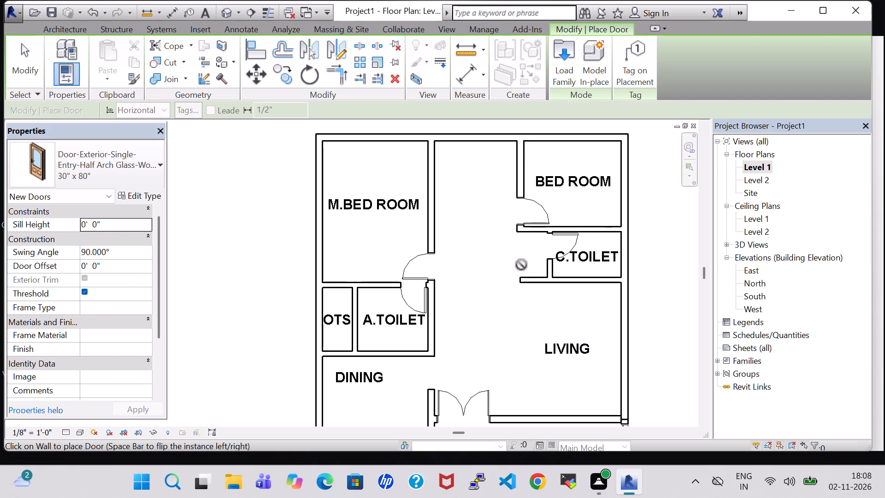
pyautogui.press('Escape')
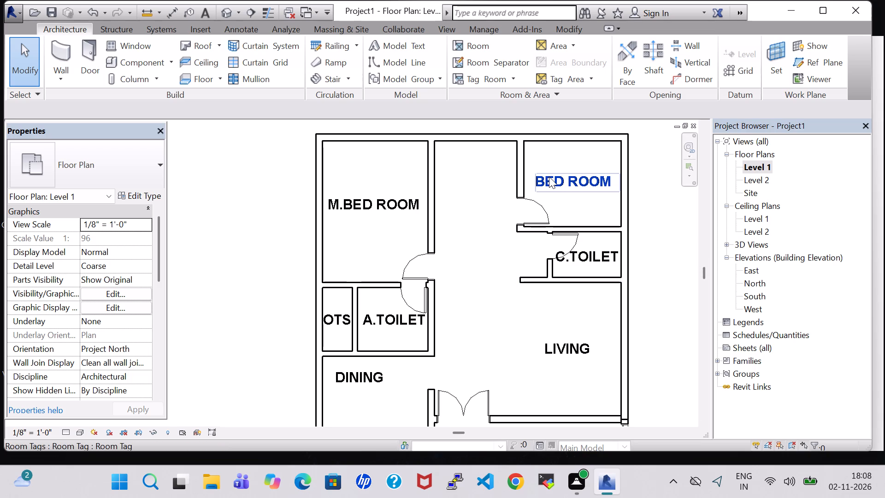
# Create a 3'-0" wide U-shape winder stair from Level 1 to Level 2, between M.BED ROOM and BED ROOM near the north wall.
pyautogui.scroll(-1, 655, 249)
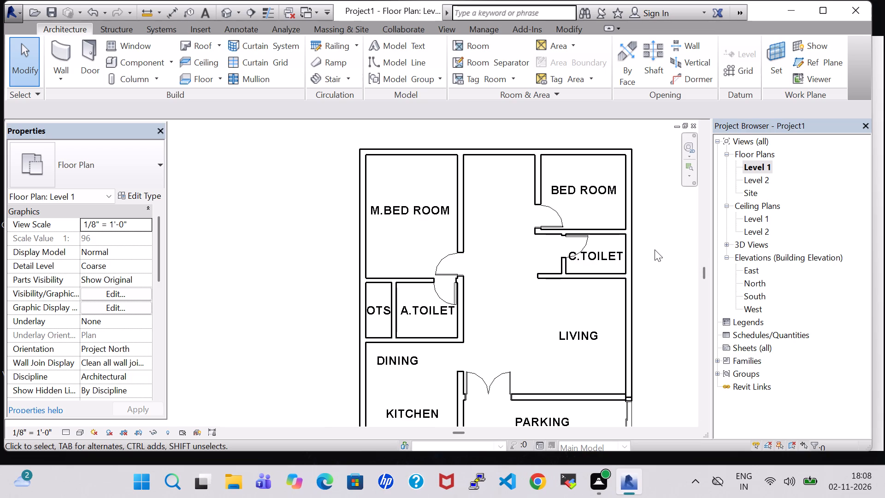
pyautogui.moveTo(655, 249); pyautogui.dragTo(636, 249, button='middle')
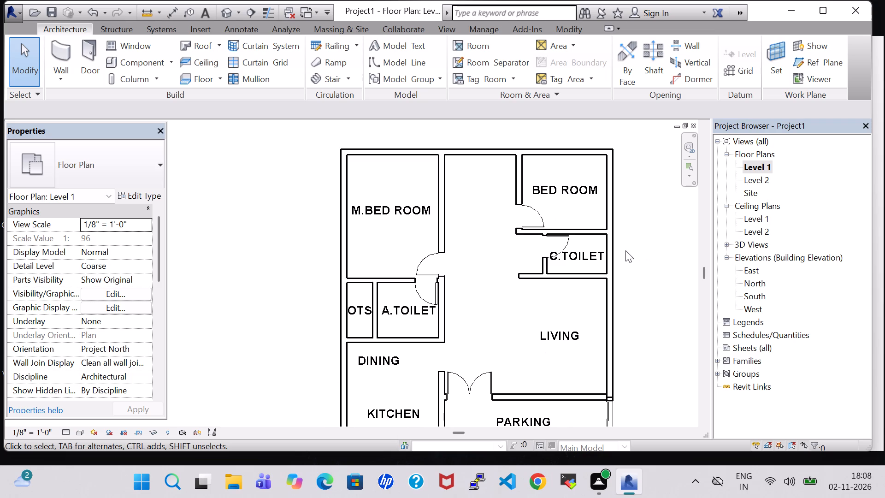
pyautogui.moveTo(625, 250); pyautogui.dragTo(608, 248, button='middle')
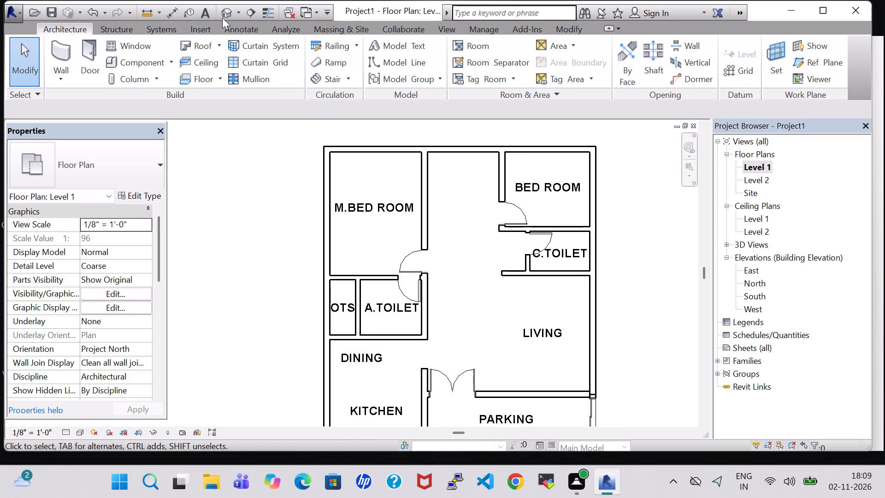
pyautogui.click(336, 78)
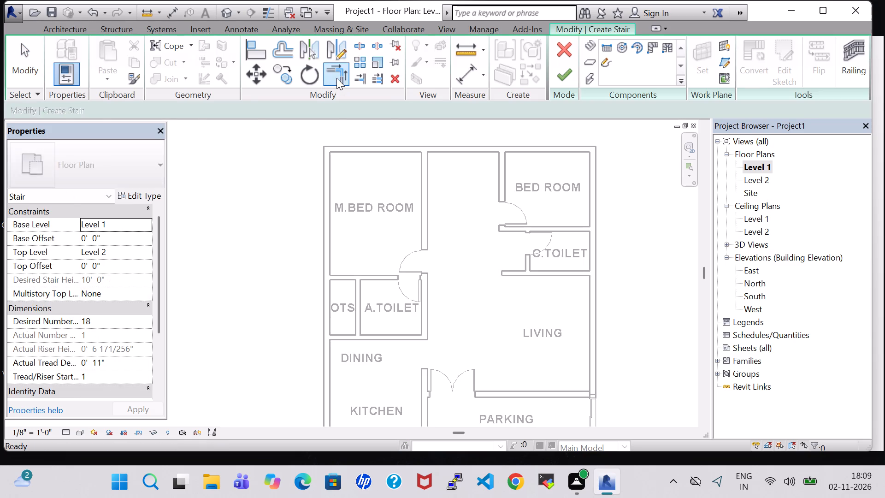
pyautogui.click(671, 47)
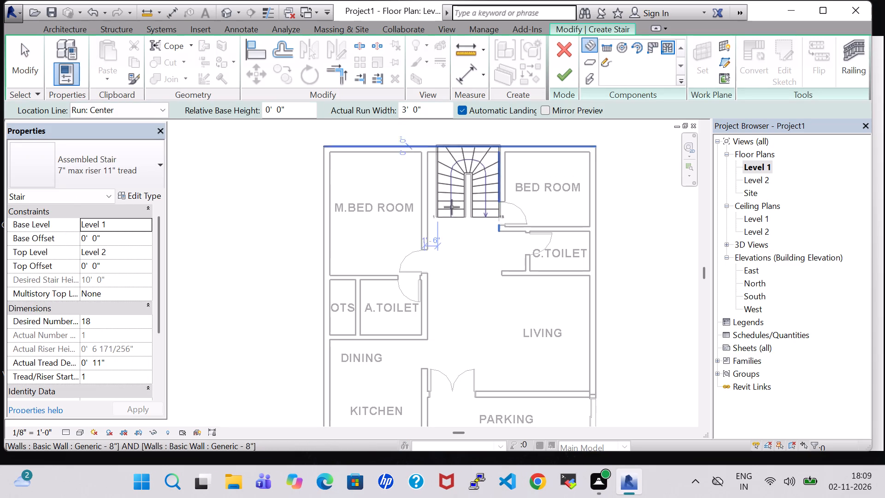
pyautogui.scroll(5, 451, 227)
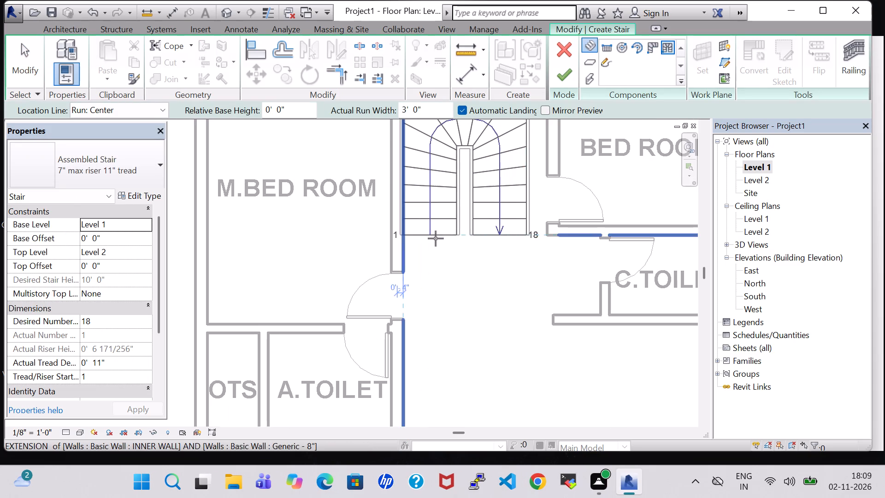
pyautogui.moveTo(442, 238); pyautogui.dragTo(442, 239, button='middle')
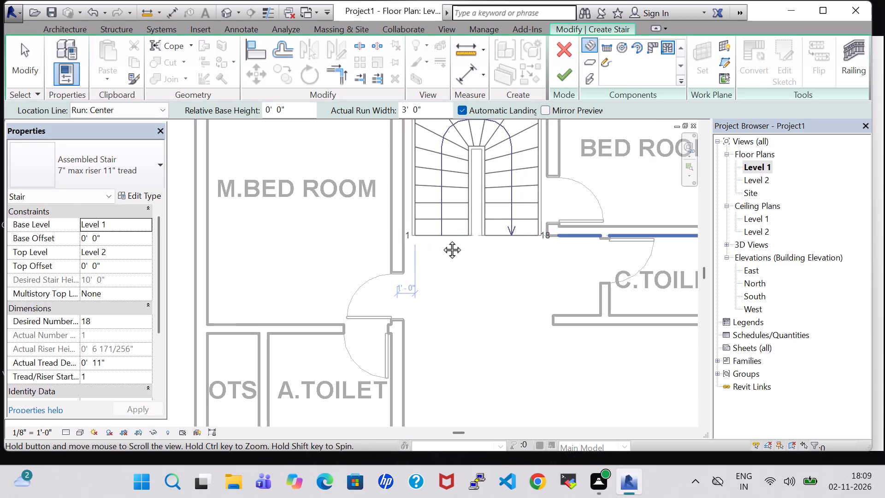
pyautogui.moveTo(442, 239); pyautogui.dragTo(443, 311, button='middle')
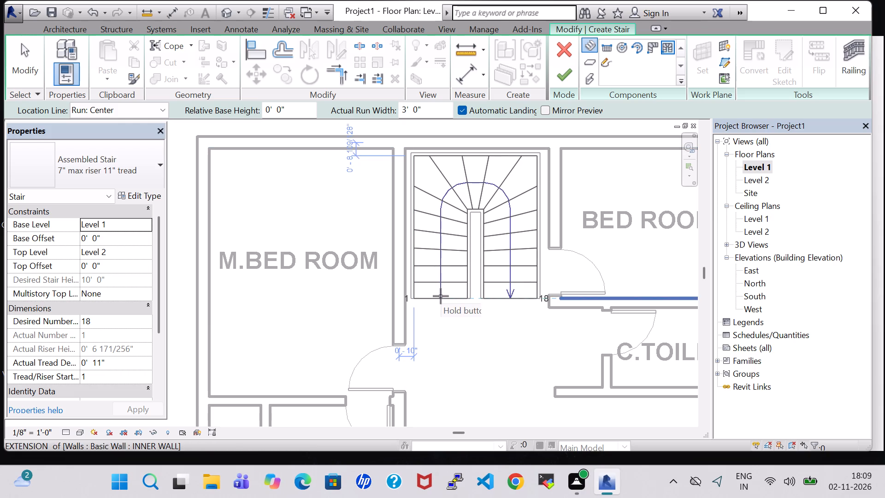
pyautogui.click(441, 296)
# Widen the stair run to 3'-6" and nudge it one increment south and one east.
pyautogui.doubleClick(508, 169)
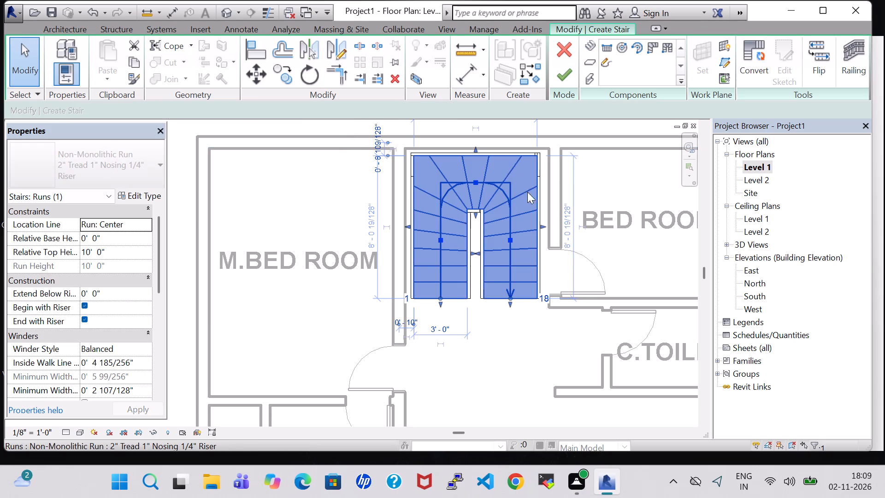
pyautogui.click(543, 226)
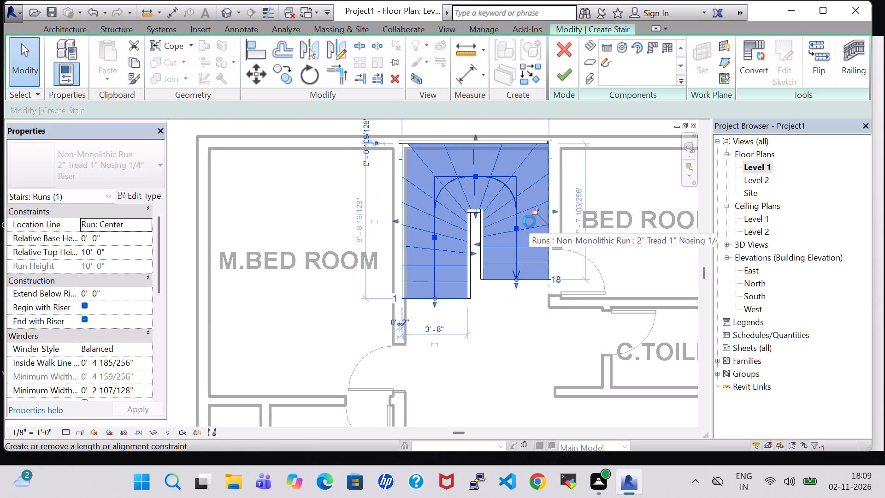
pyautogui.press('Down')
pyautogui.press('Right')
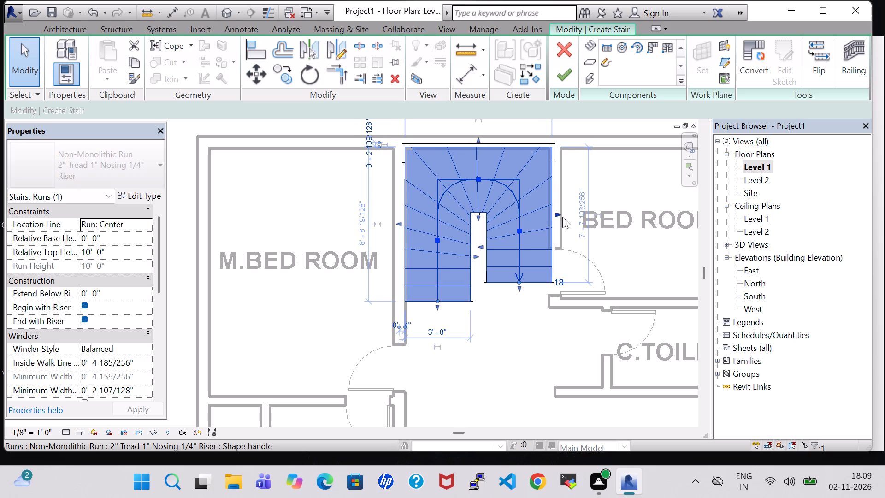
pyautogui.moveTo(560, 216); pyautogui.dragTo(550, 218)
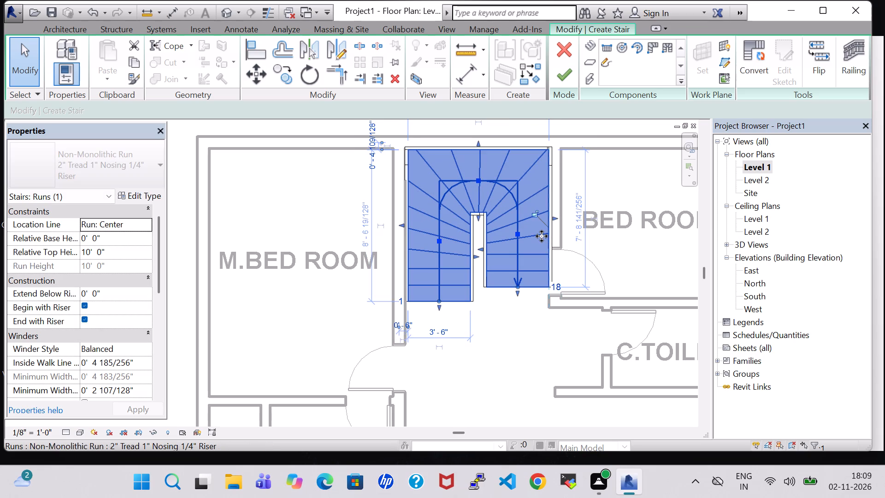
# Nudge the stair run a net one increment south and one increment west between the two bedroom walls.
pyautogui.press('Down')
pyautogui.press('Down')
pyautogui.press('Down')
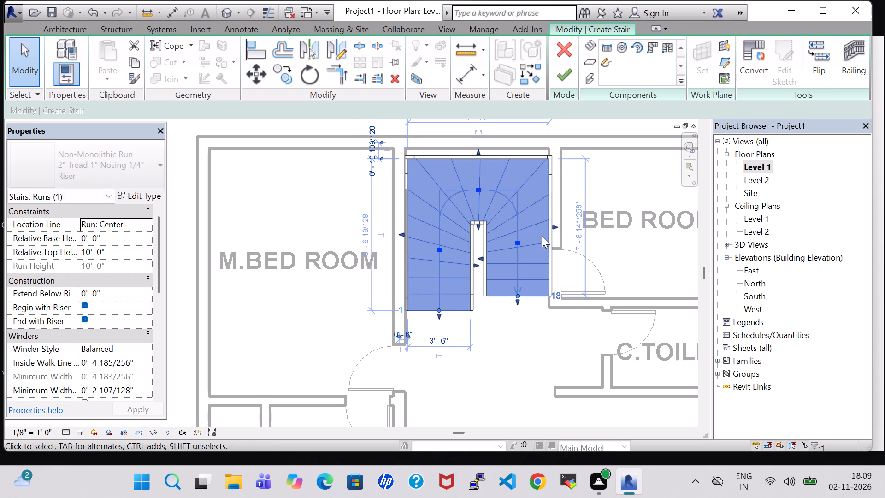
pyautogui.press('Left')
pyautogui.press('Left')
pyautogui.press('Left')
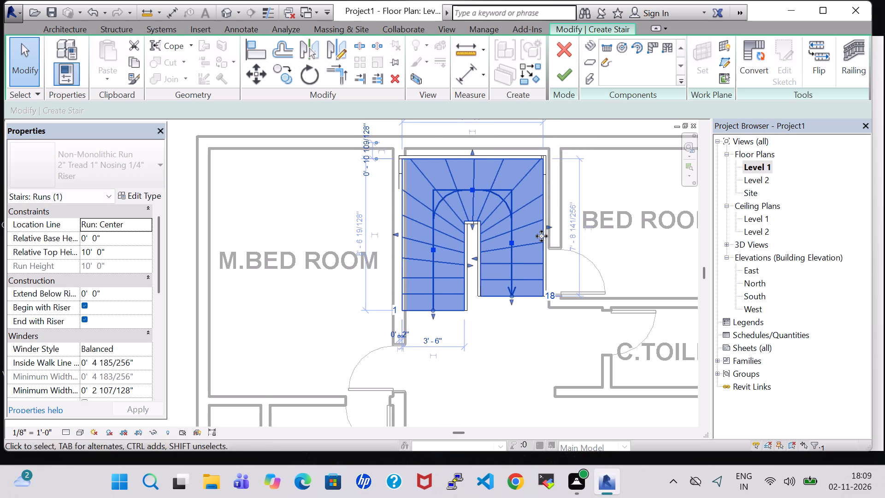
pyautogui.press('Left')
pyautogui.press('Right')
pyautogui.press('Right')
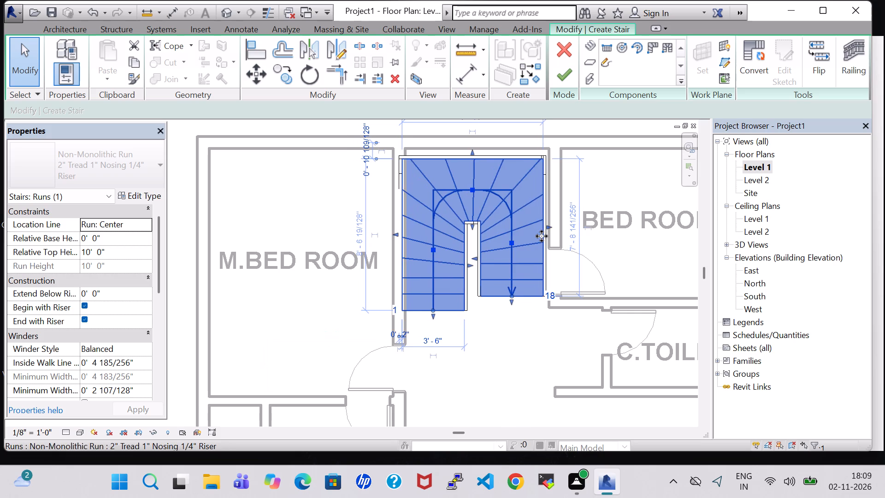
pyautogui.press('Right')
pyautogui.press('Up')
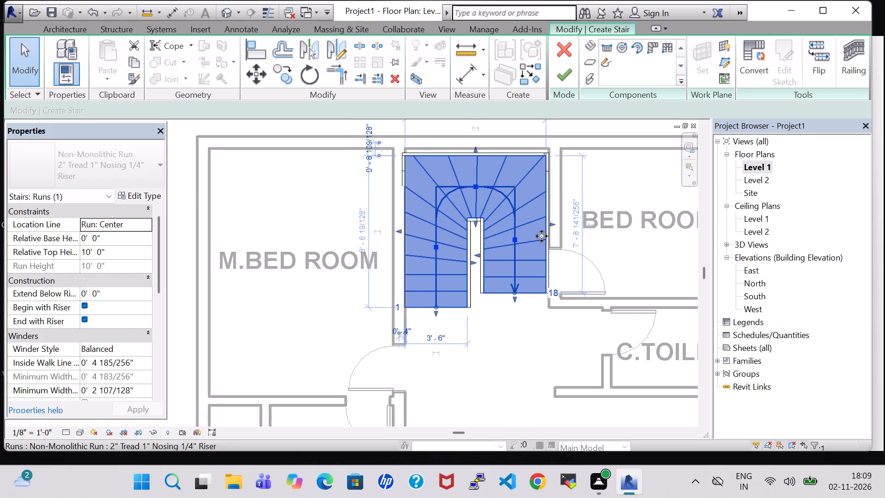
pyautogui.press('Up')
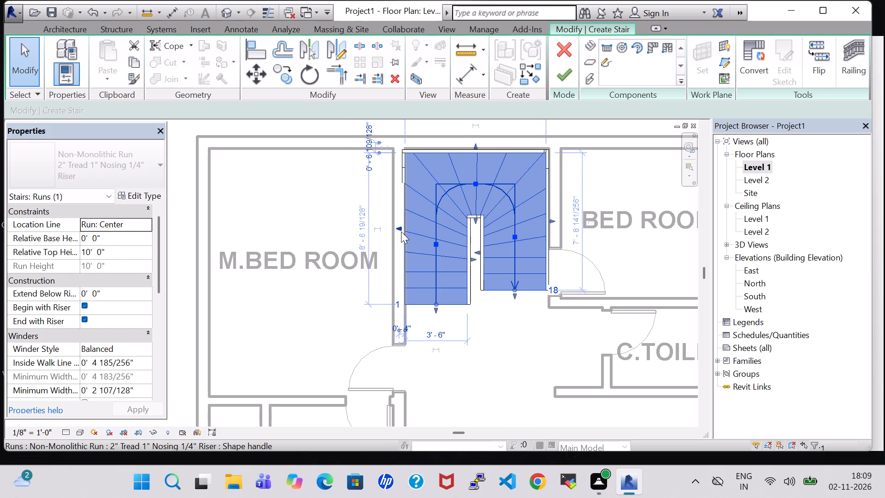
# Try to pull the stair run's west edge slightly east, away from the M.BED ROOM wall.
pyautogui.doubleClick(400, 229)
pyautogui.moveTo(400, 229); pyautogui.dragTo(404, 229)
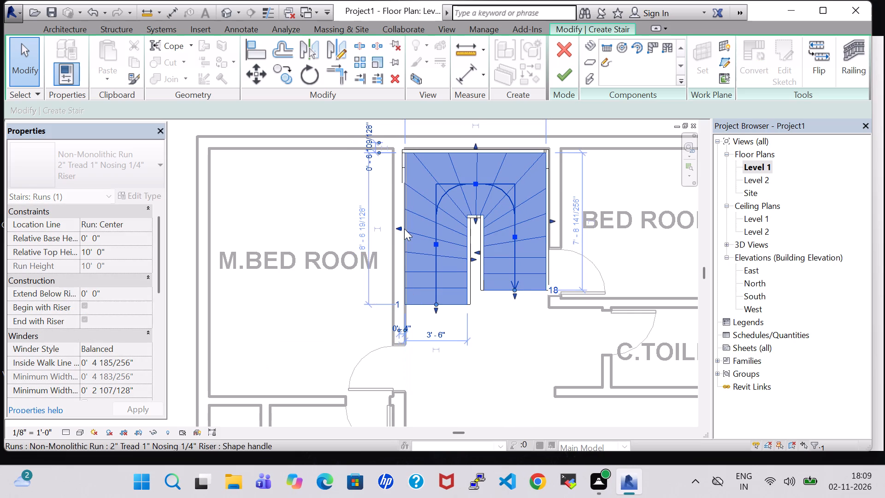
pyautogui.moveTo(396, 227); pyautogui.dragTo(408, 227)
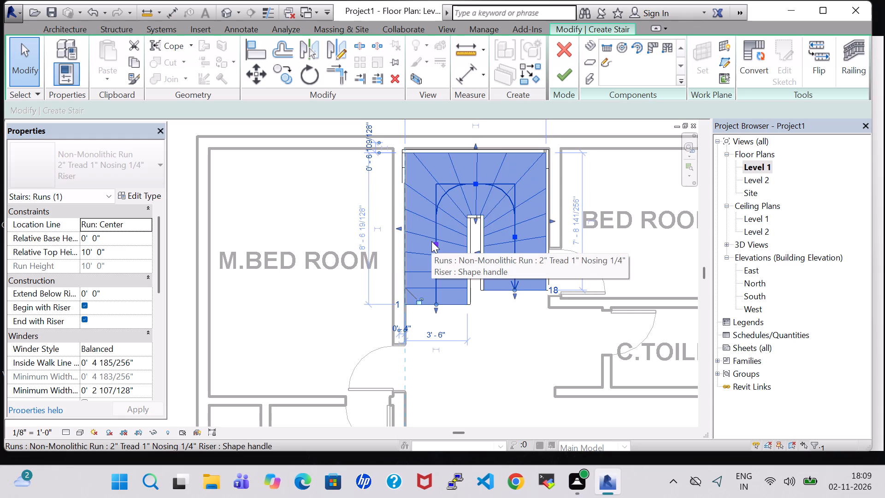
# Finish the winder stair.
pyautogui.click(560, 75)
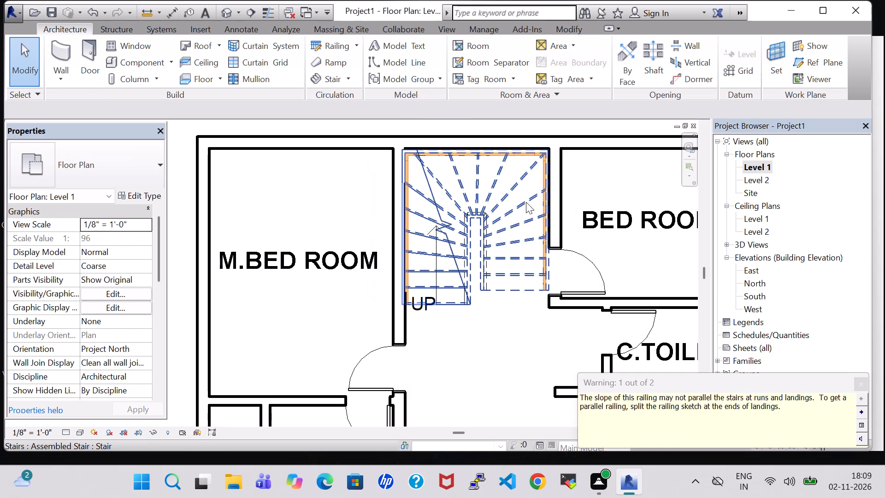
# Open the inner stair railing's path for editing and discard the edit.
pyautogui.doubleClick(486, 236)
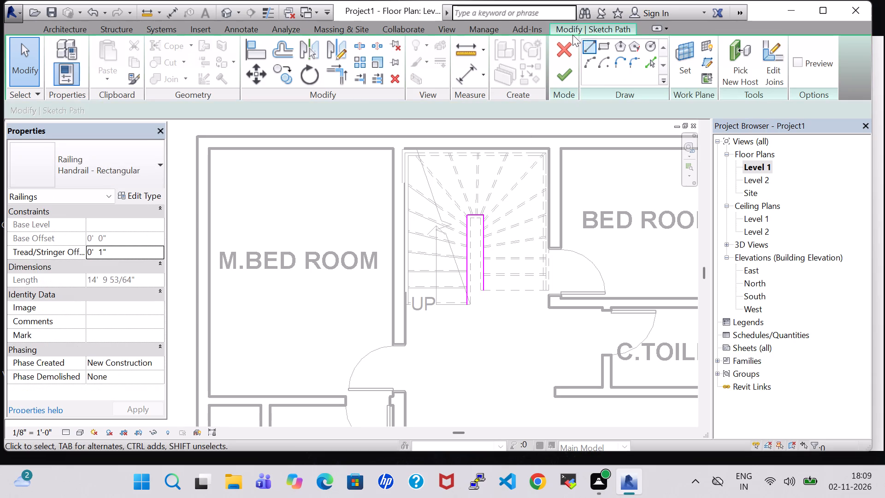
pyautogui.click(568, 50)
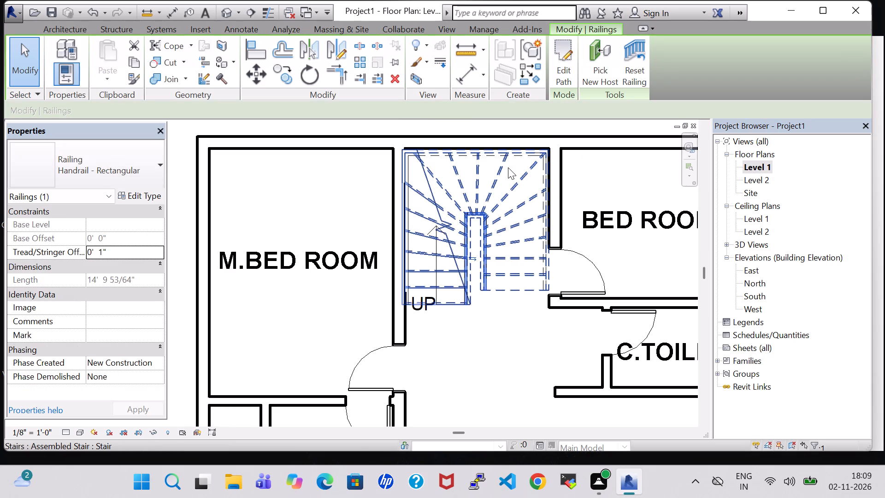
# Edit the winder stair, shorten its west flight at the bottom end to about 7' 9" long, and finish the stair.
pyautogui.click(508, 166)
pyautogui.doubleClick(519, 283)
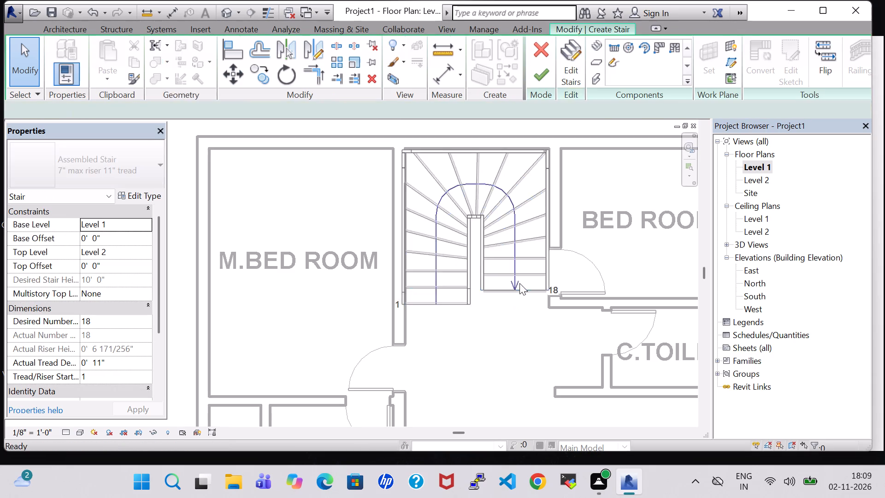
pyautogui.doubleClick(441, 303)
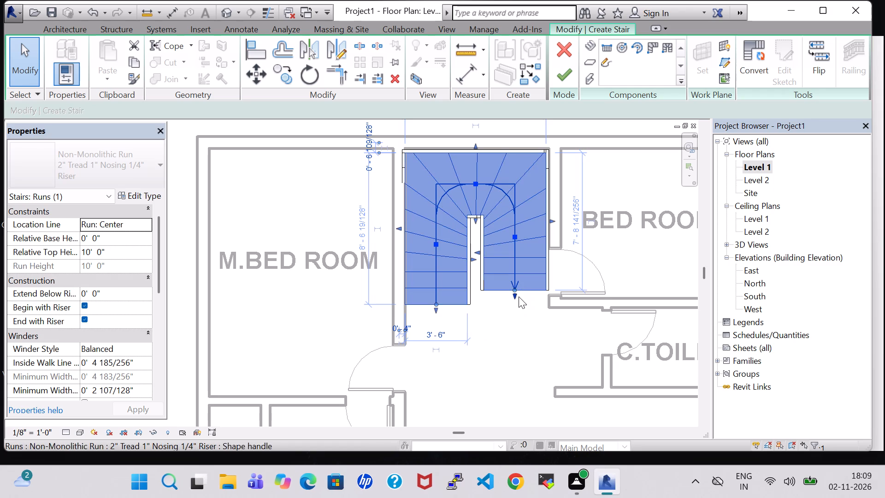
pyautogui.click(437, 304)
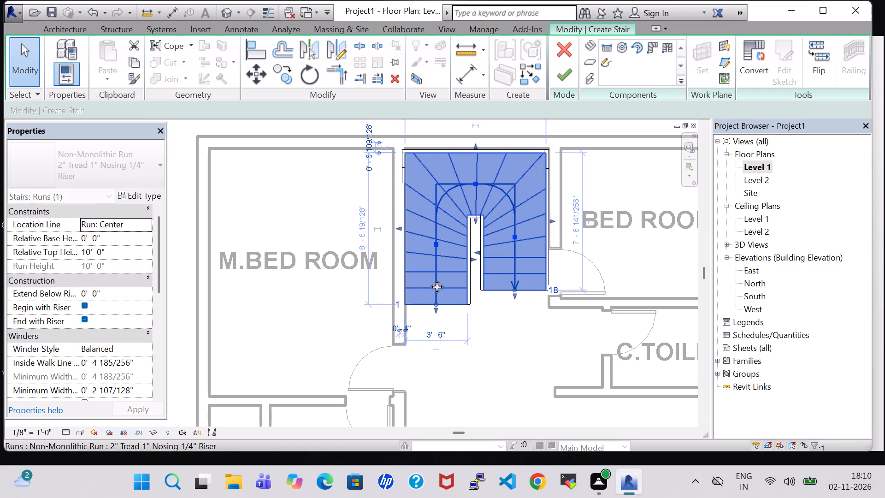
pyautogui.click(437, 287)
pyautogui.click(437, 303)
pyautogui.click(437, 292)
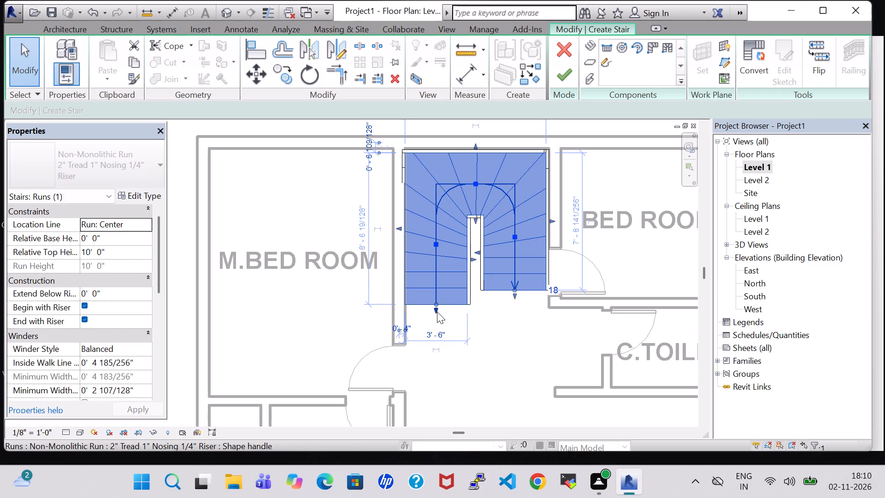
pyautogui.click(437, 312)
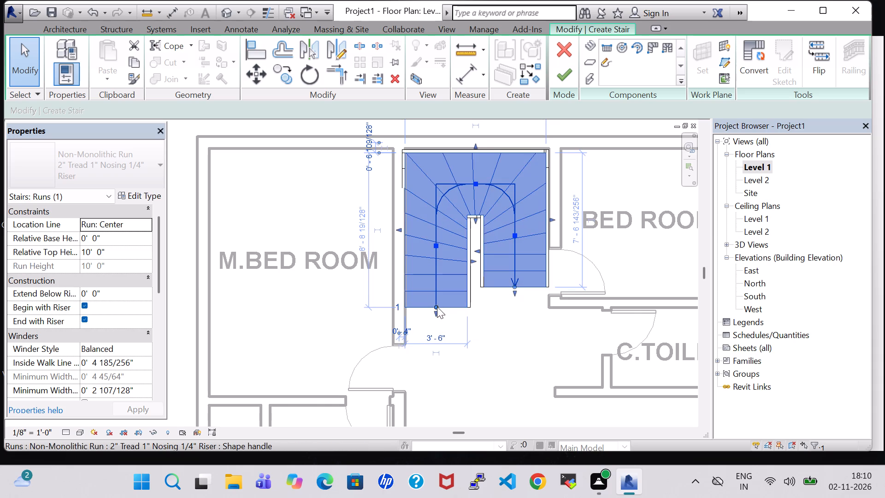
pyautogui.moveTo(437, 308); pyautogui.dragTo(437, 295)
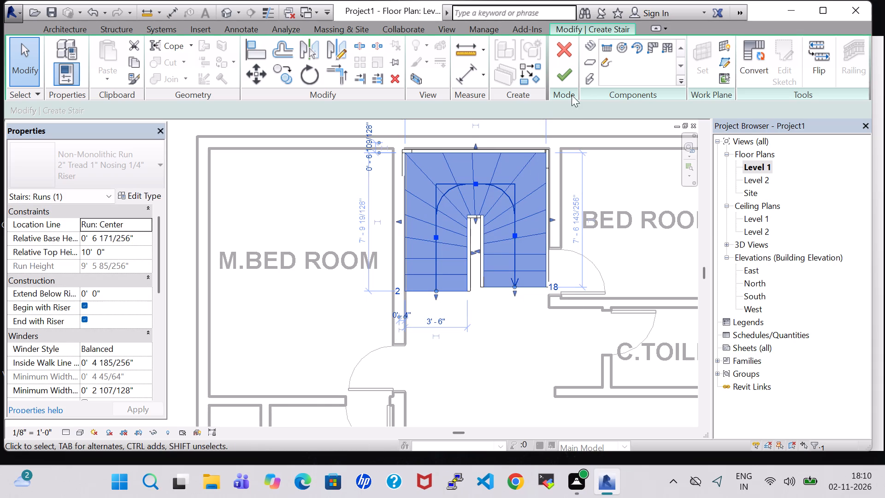
pyautogui.click(566, 72)
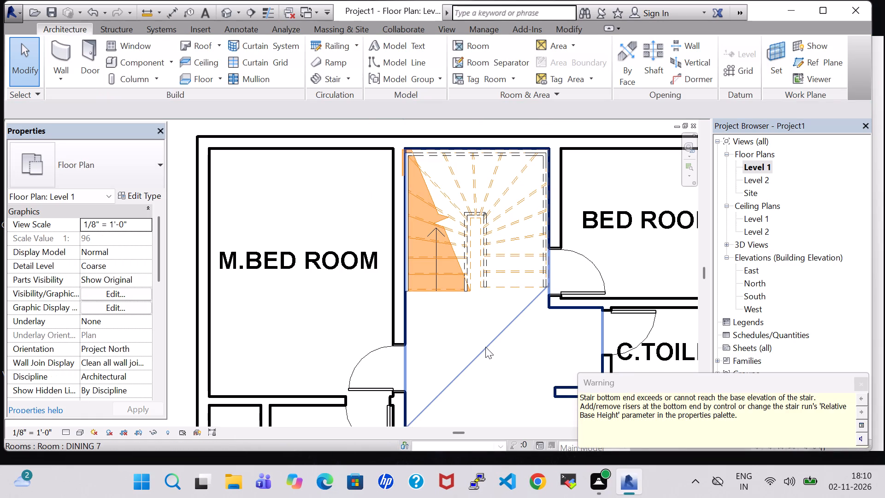
pyautogui.scroll(-4, 537, 341)
pyautogui.click(860, 379)
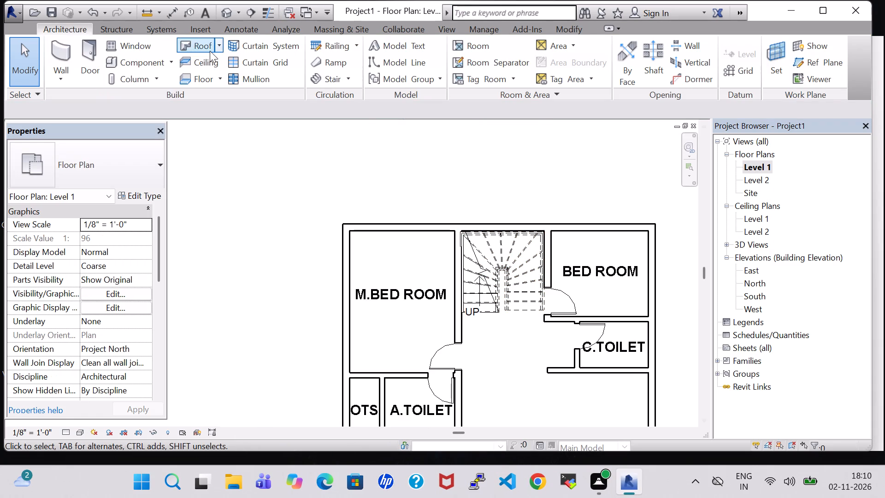
# Examine the shortened winder stair from several angles in the 3D view and return to the Level 1 floor plan.
pyautogui.click(229, 12)
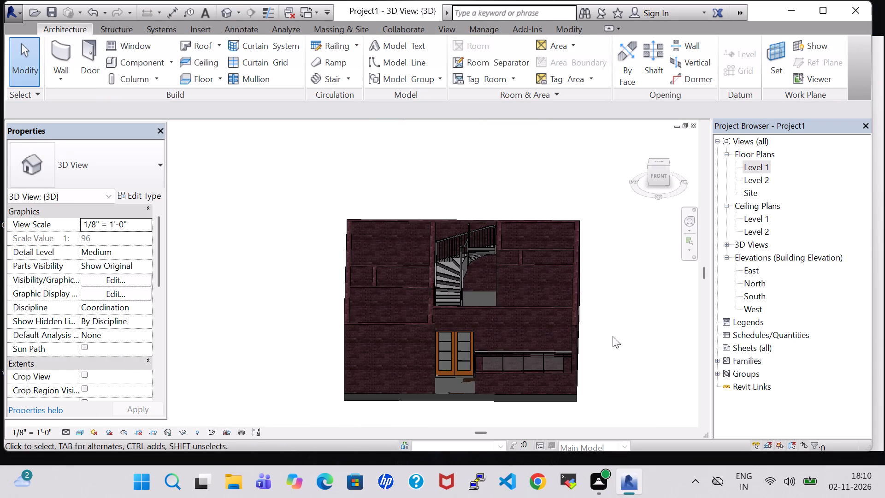
pyautogui.keyDown('shift'); pyautogui.moveTo(599, 313); pyautogui.dragTo(595, 404, button='middle'); pyautogui.keyUp('shift')
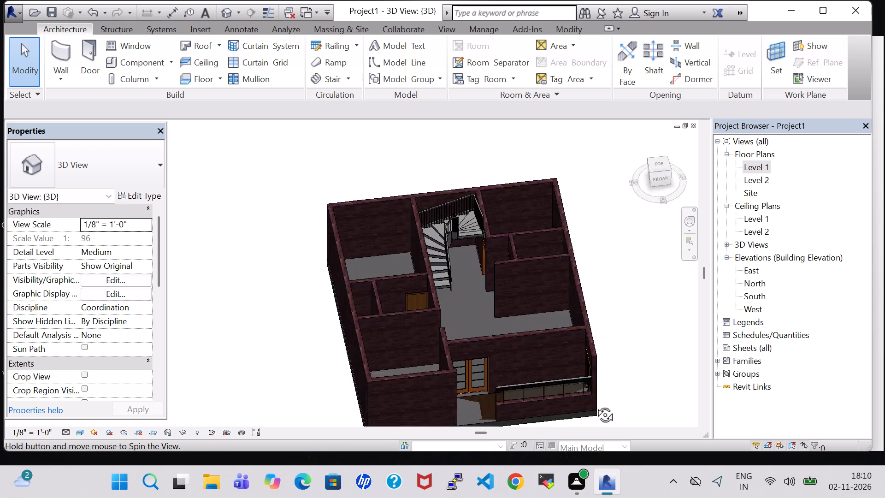
pyautogui.keyDown('shift'); pyautogui.moveTo(595, 404); pyautogui.dragTo(573, 392, button='middle'); pyautogui.keyUp('shift')
pyautogui.keyDown('shift'); pyautogui.moveTo(577, 376); pyautogui.dragTo(583, 348, button='middle'); pyautogui.keyUp('shift')
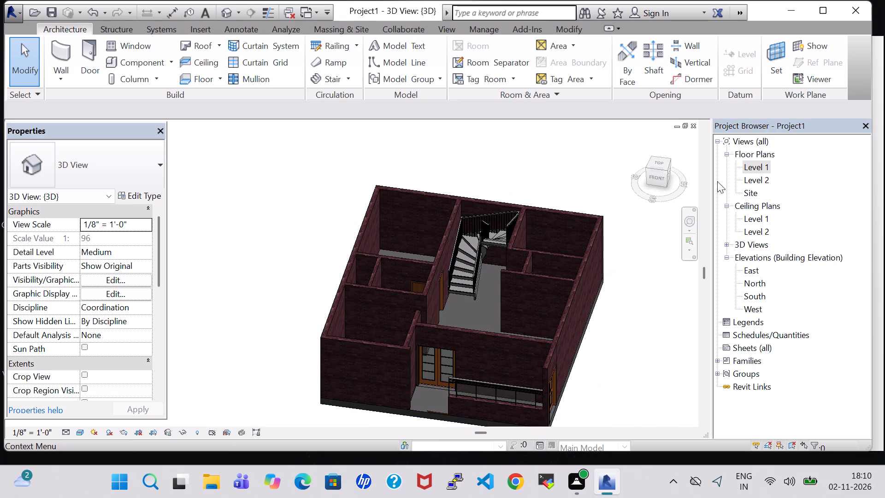
pyautogui.doubleClick(755, 166)
pyautogui.scroll(-3, 553, 206)
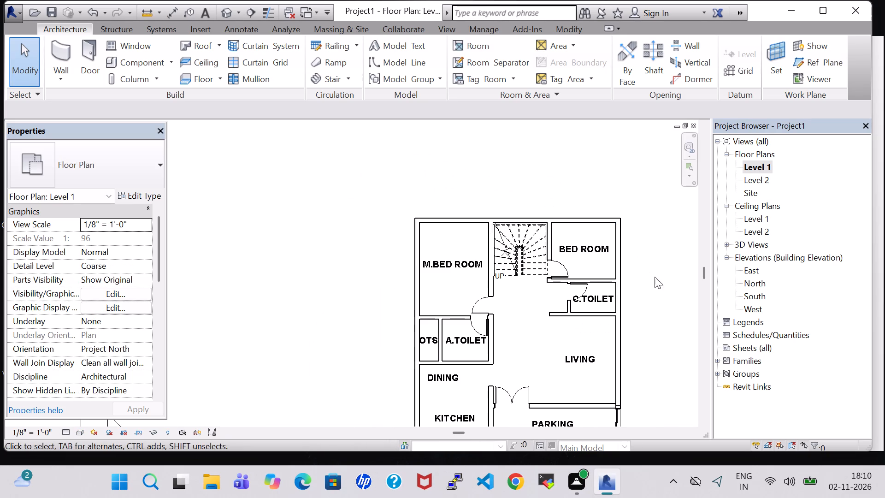
pyautogui.moveTo(656, 279); pyautogui.dragTo(641, 261, button='middle')
pyautogui.middleClick(641, 261)
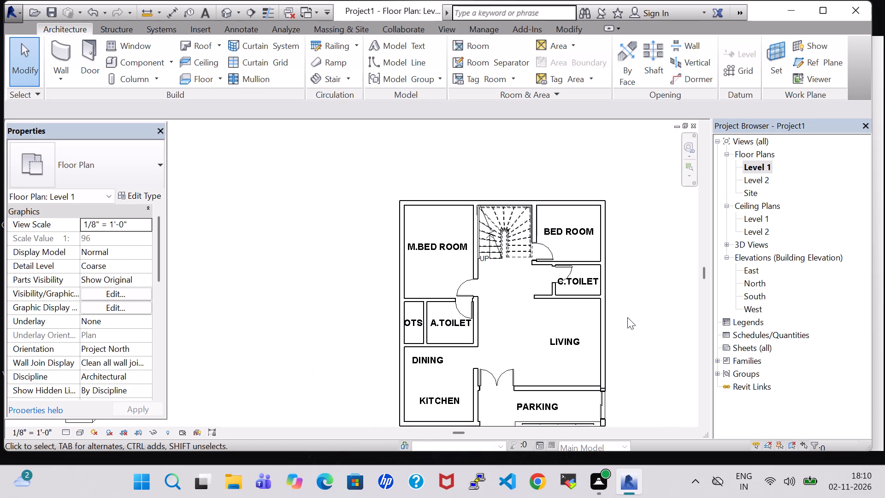
pyautogui.moveTo(649, 319); pyautogui.dragTo(633, 315, button='middle')
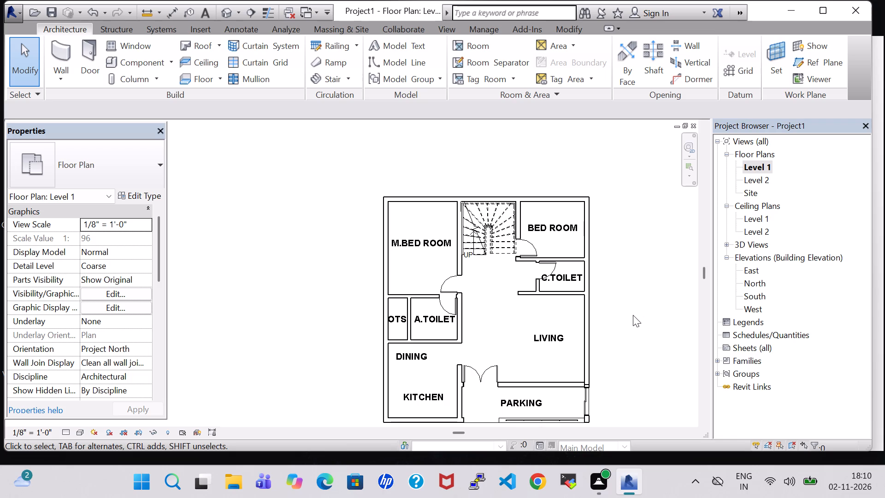
# Start placing windows on Level 1 and open the US Imperial library for loading a window family.
pyautogui.scroll(2, 633, 315)
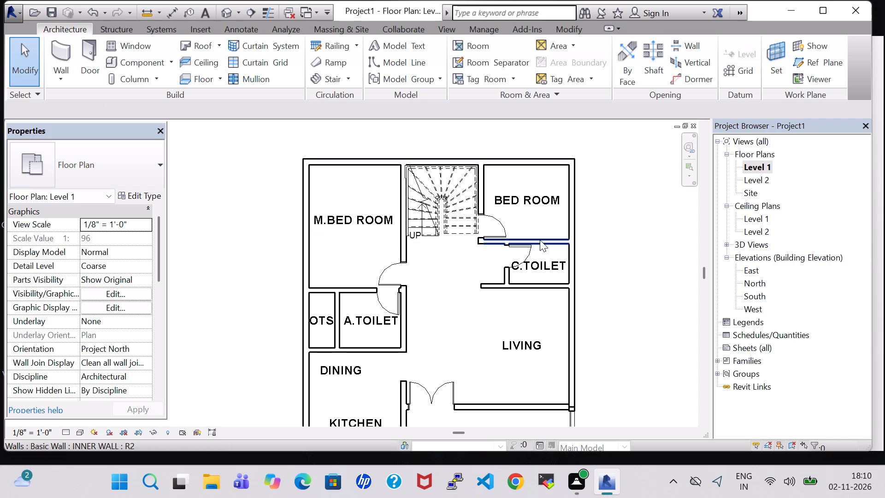
pyautogui.click(139, 43)
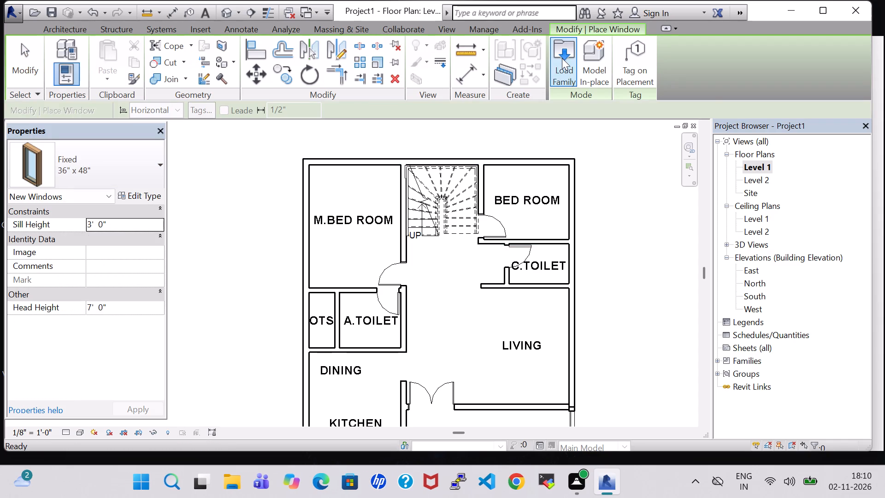
pyautogui.click(562, 58)
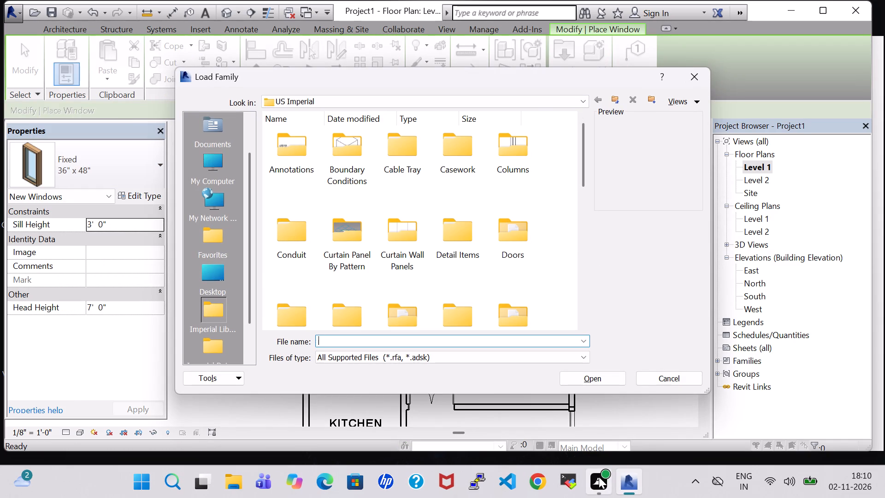
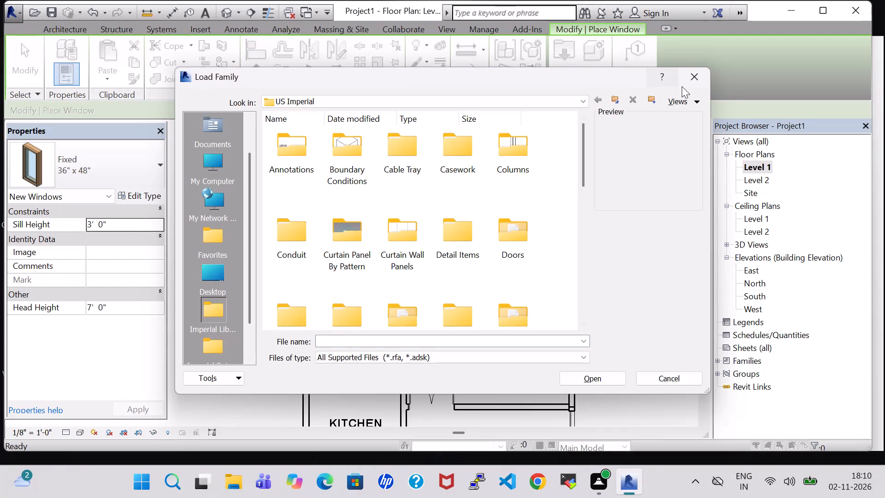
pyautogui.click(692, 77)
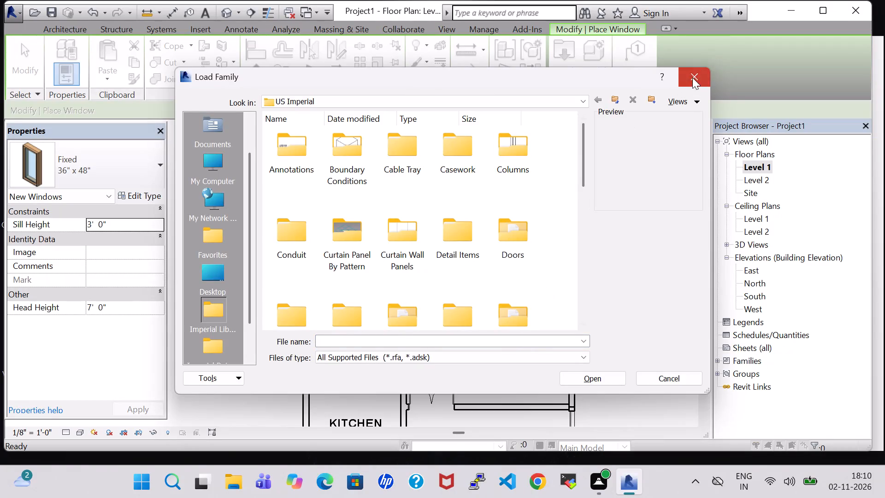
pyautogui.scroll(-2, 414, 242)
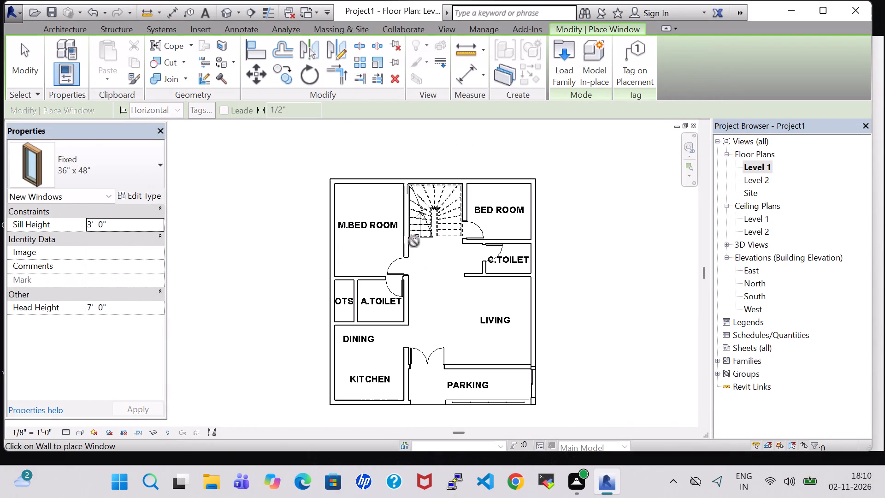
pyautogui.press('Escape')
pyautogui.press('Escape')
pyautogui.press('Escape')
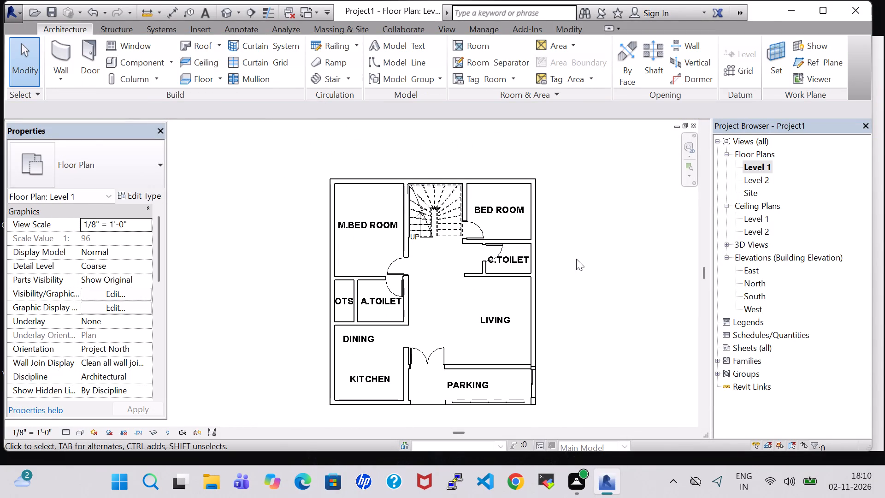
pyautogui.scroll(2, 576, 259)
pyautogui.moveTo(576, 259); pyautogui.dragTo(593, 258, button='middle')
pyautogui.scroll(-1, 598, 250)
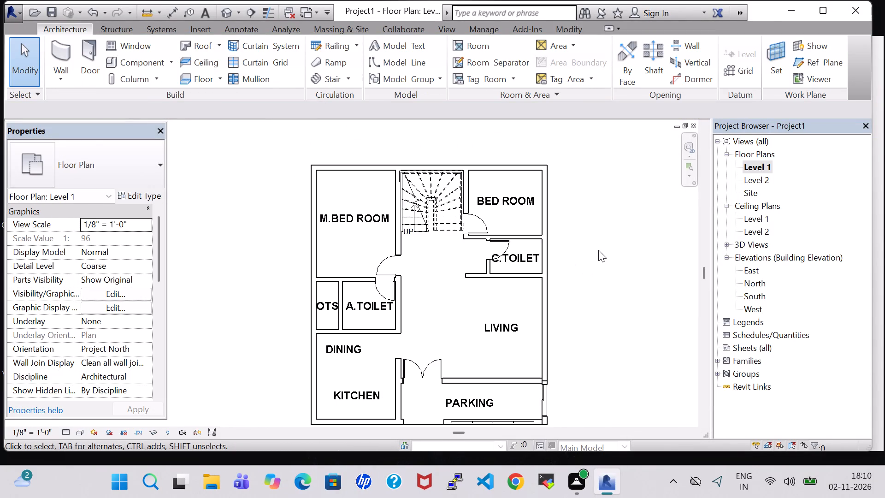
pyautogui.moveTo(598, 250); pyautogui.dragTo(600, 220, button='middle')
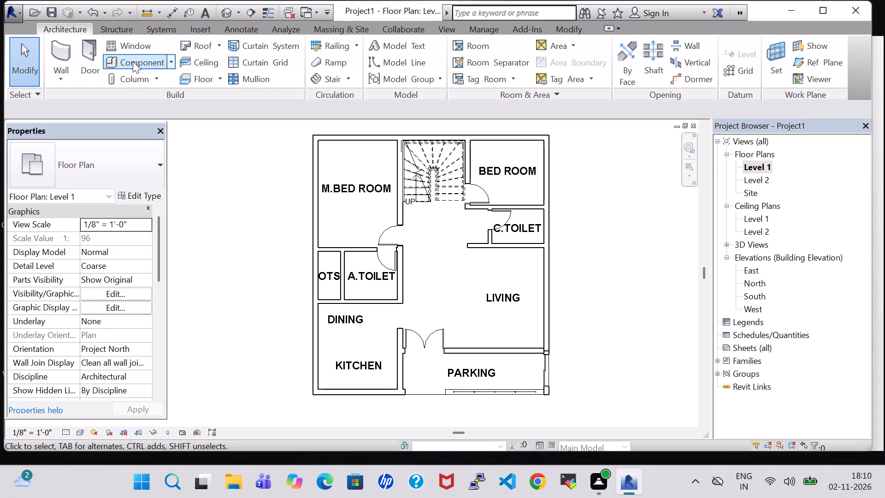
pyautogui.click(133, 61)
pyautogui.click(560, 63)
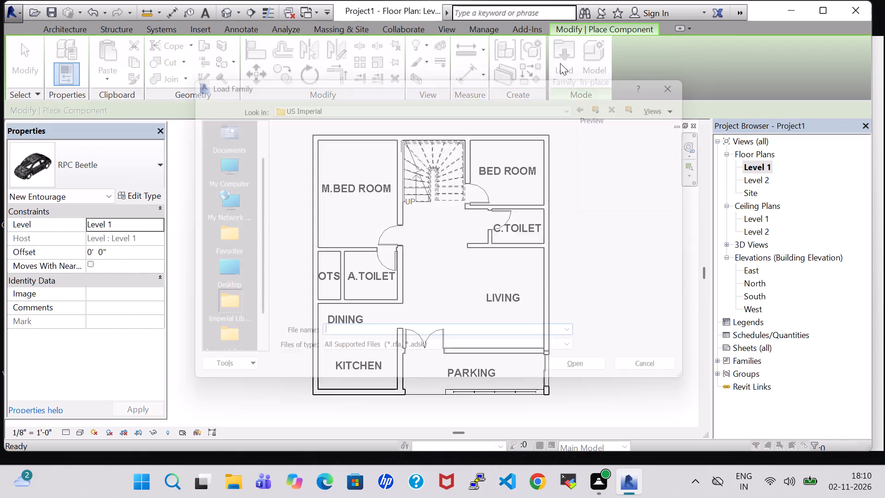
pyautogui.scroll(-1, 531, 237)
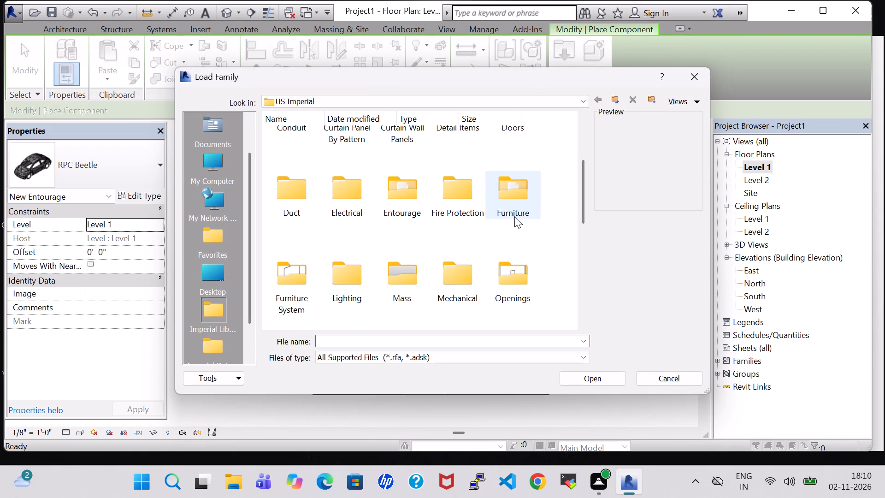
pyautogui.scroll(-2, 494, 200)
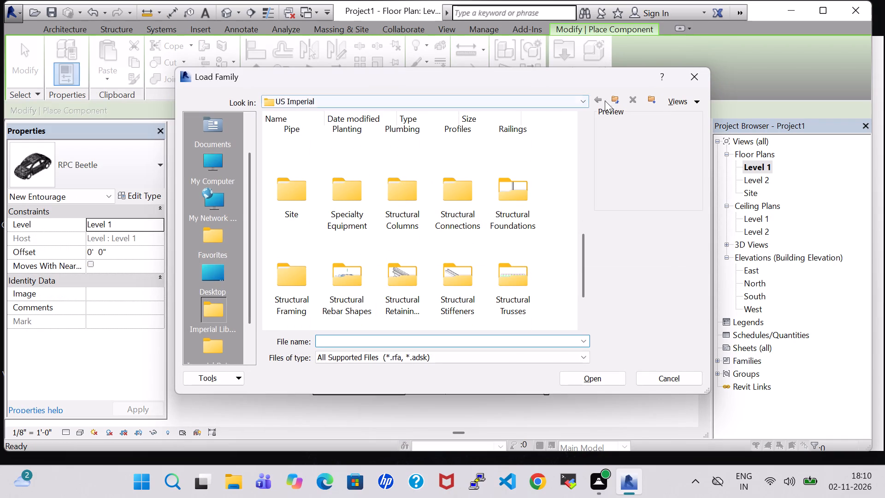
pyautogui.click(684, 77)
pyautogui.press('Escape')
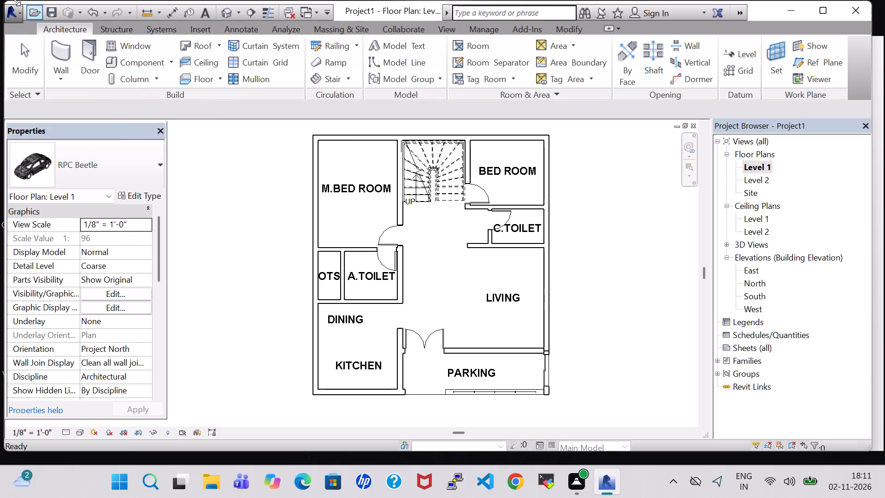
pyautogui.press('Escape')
# Start placing a window and load the Casement 3x3 with Trim family from the US Imperial Windows library.
pyautogui.click(123, 41)
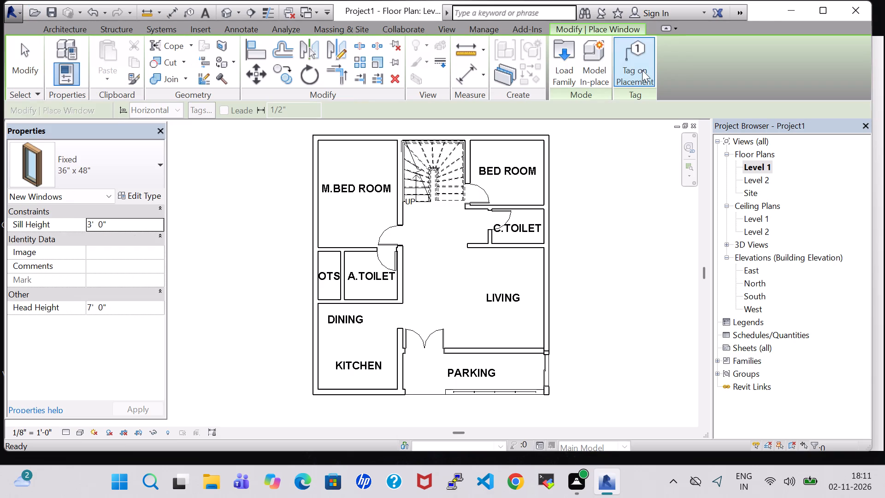
pyautogui.click(566, 72)
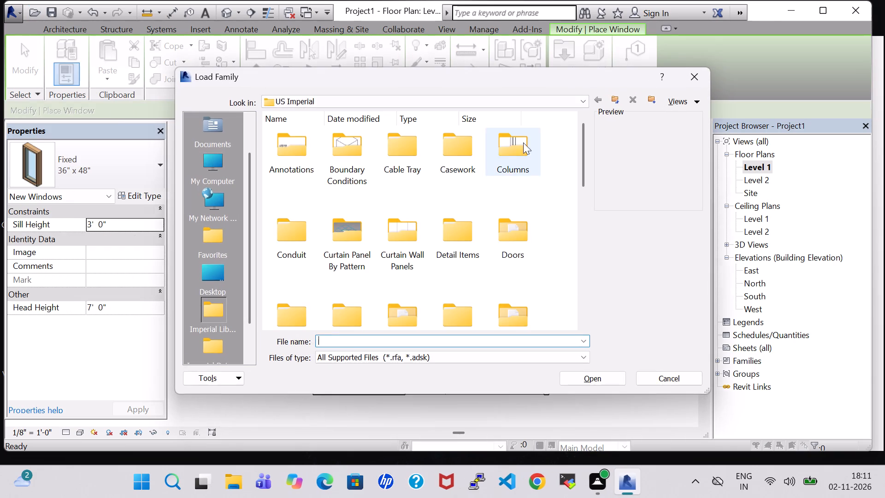
pyautogui.scroll(-3, 507, 231)
pyautogui.scroll(-4, 459, 266)
pyautogui.doubleClick(417, 279)
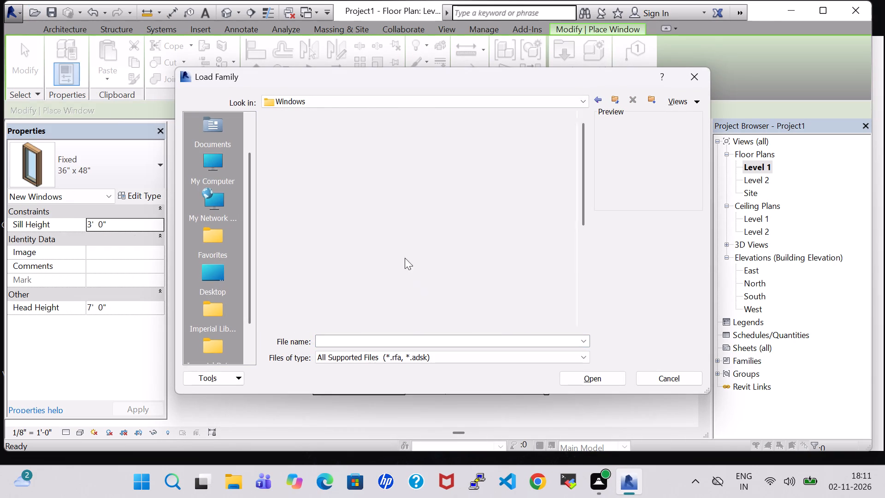
pyautogui.click(389, 171)
pyautogui.click(577, 371)
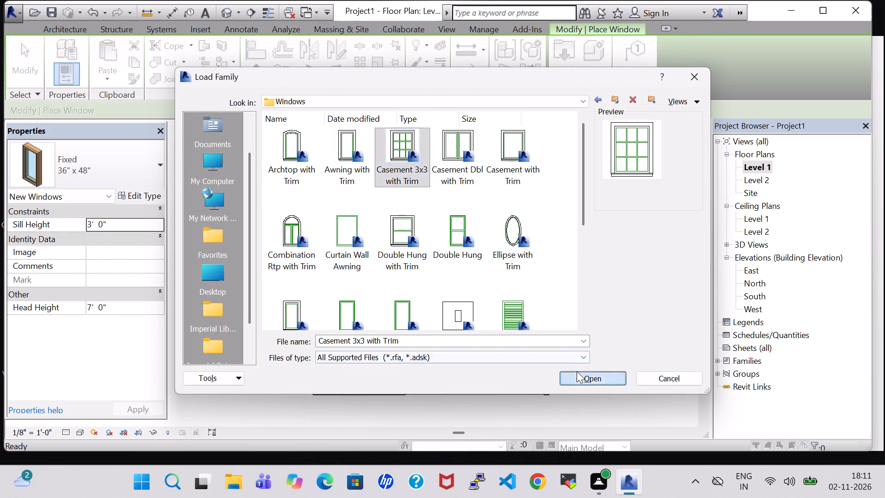
# Choose the 36" x 60" type of Casement 3x3 with Trim and set the sill height to 3' 0".
pyautogui.click(106, 167)
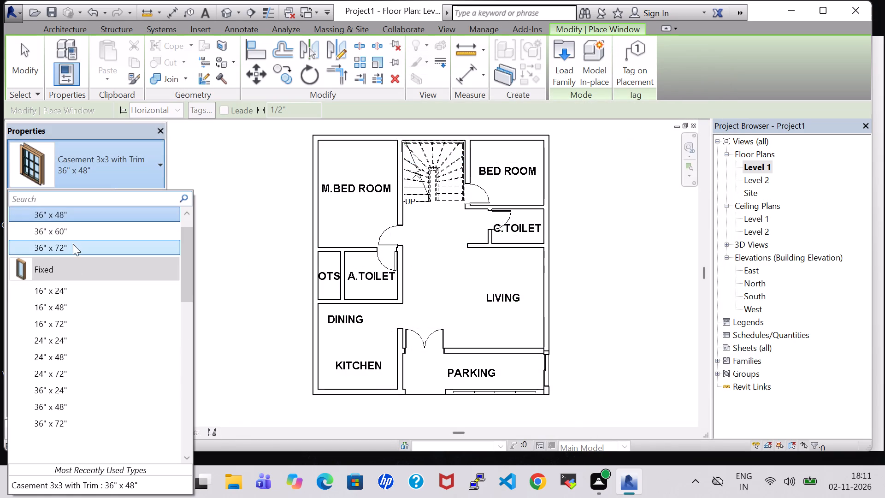
pyautogui.click(73, 234)
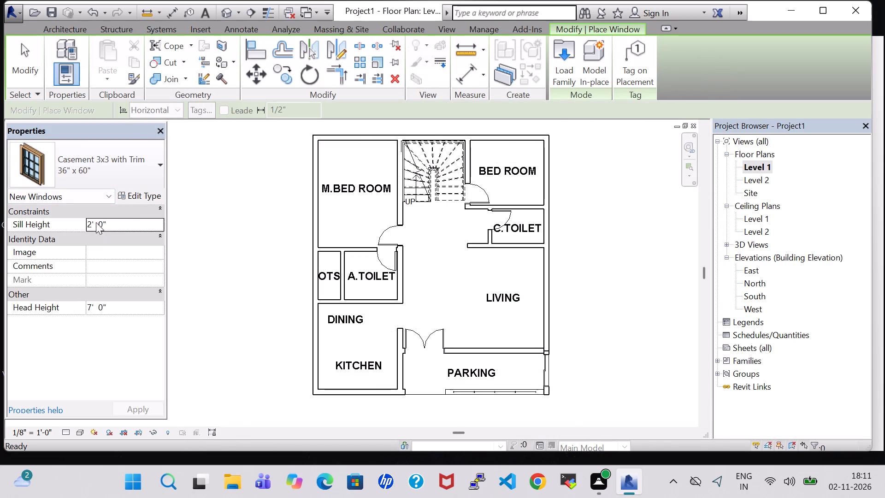
pyautogui.click(91, 224)
pyautogui.press('Right')
pyautogui.press('BackSpace')
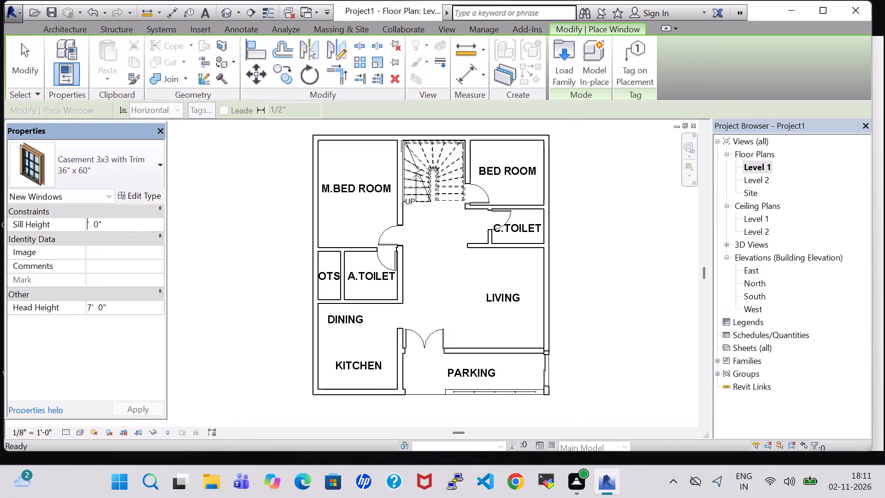
pyautogui.press('3')
pyautogui.press('Return')
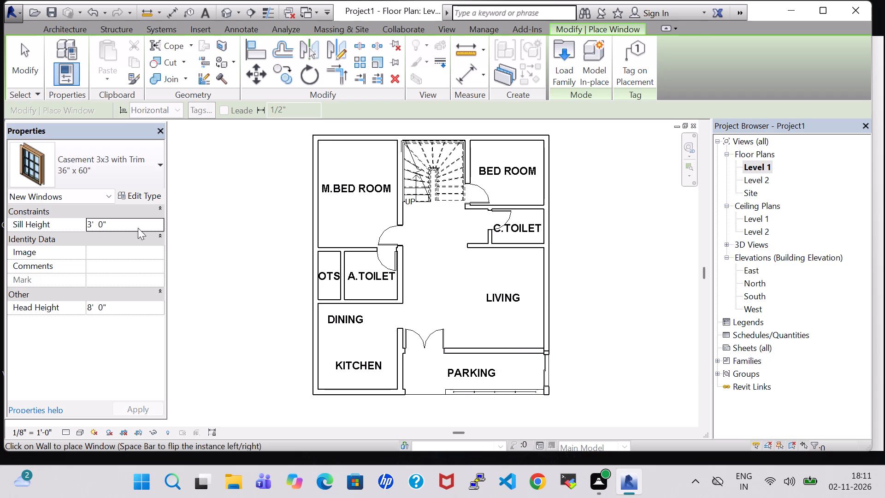
# Edit the 36" x 60" casement type, setting its width to 4' 0" and its height to 4' 0".
pyautogui.click(127, 196)
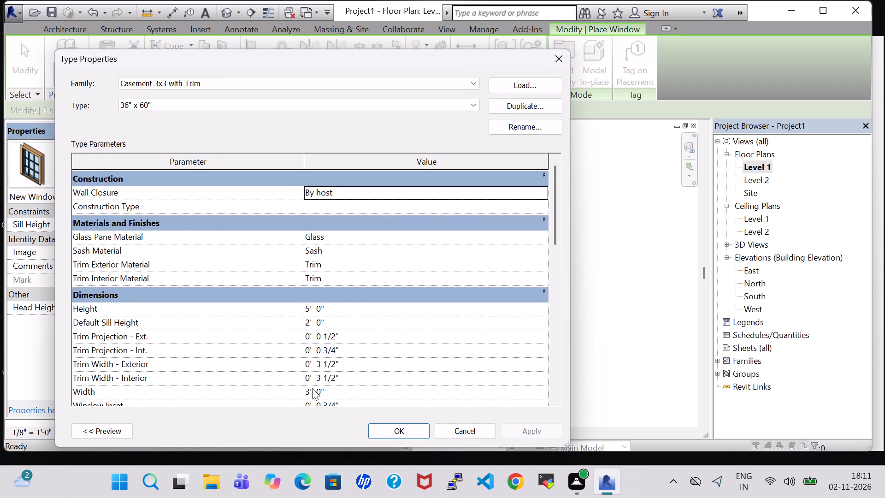
pyautogui.click(311, 388)
pyautogui.press('BackSpace')
pyautogui.press('4')
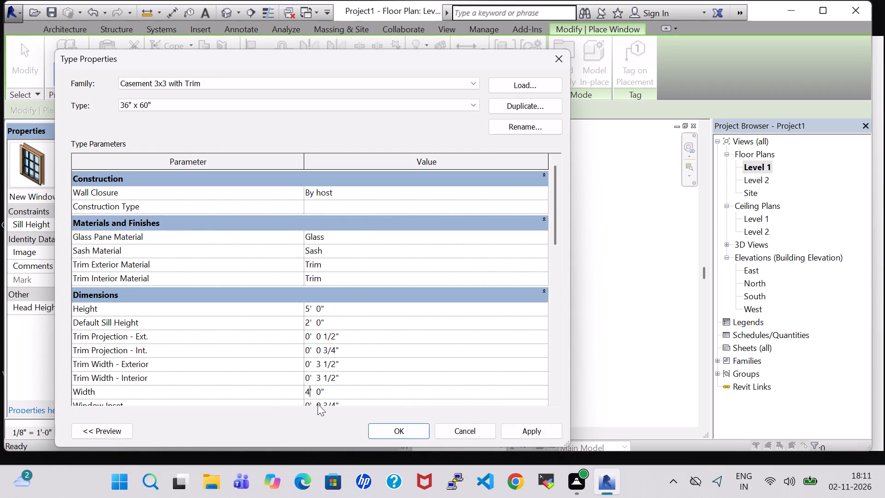
pyautogui.click(312, 310)
pyautogui.press('Left')
pyautogui.press('BackSpace')
pyautogui.press('4')
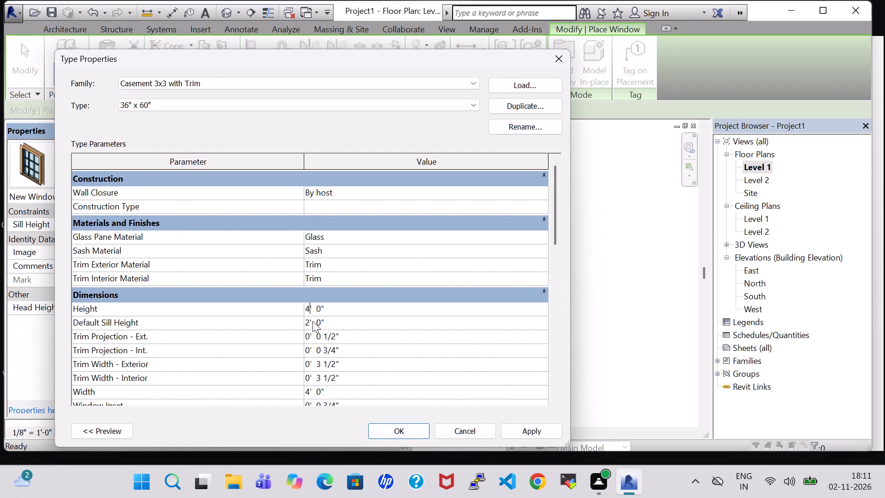
pyautogui.click(518, 435)
pyautogui.click(410, 429)
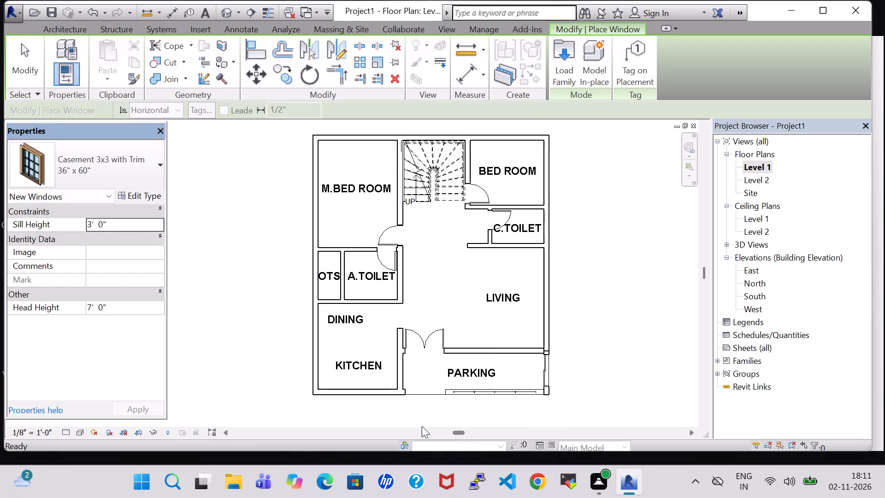
# Place 36" x 60" casement windows in LIVING's south and east walls, BED ROOM's east wall and M.BED ROOM's west wall.
pyautogui.click(136, 151)
pyautogui.click(78, 221)
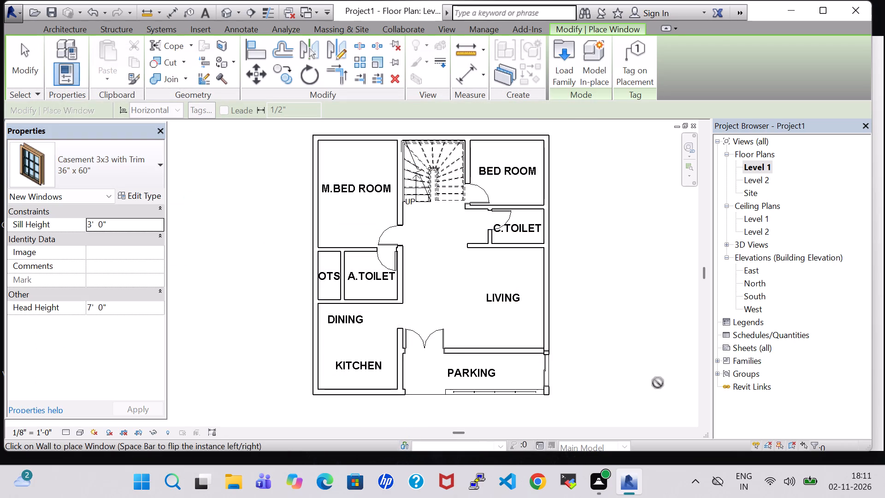
pyautogui.click(503, 357)
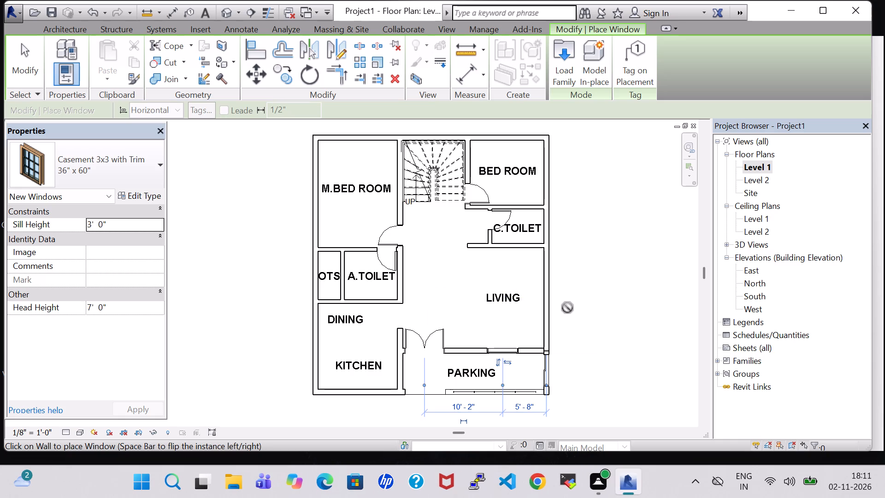
pyautogui.click(551, 294)
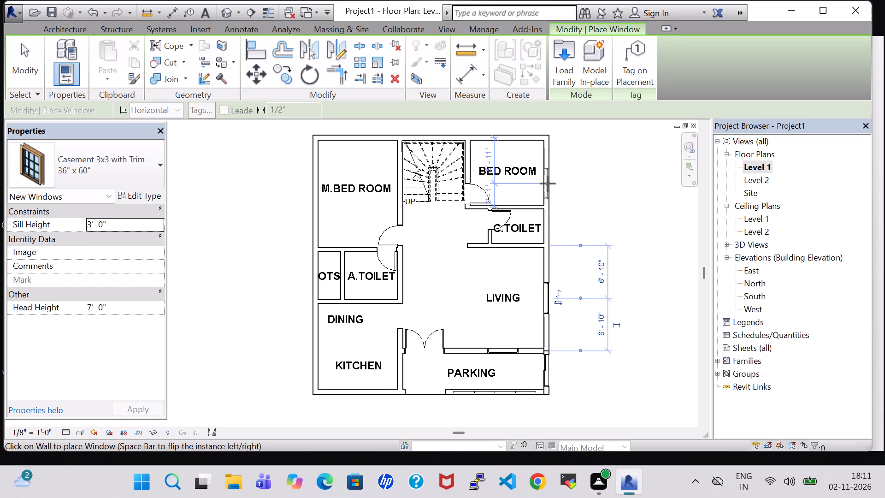
pyautogui.click(548, 184)
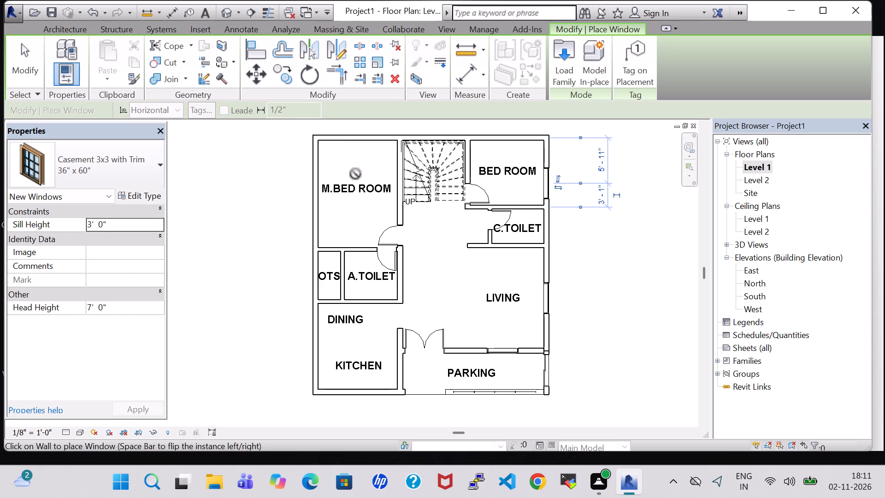
pyautogui.click(312, 195)
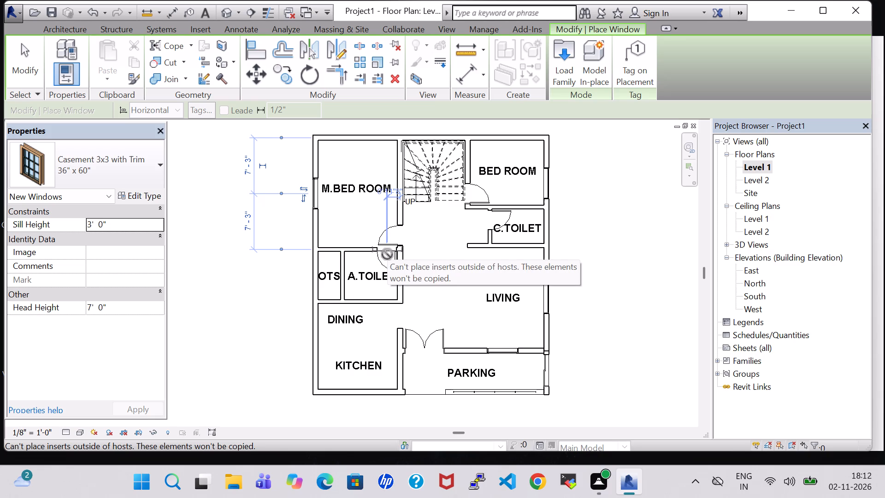
pyautogui.press('Escape')
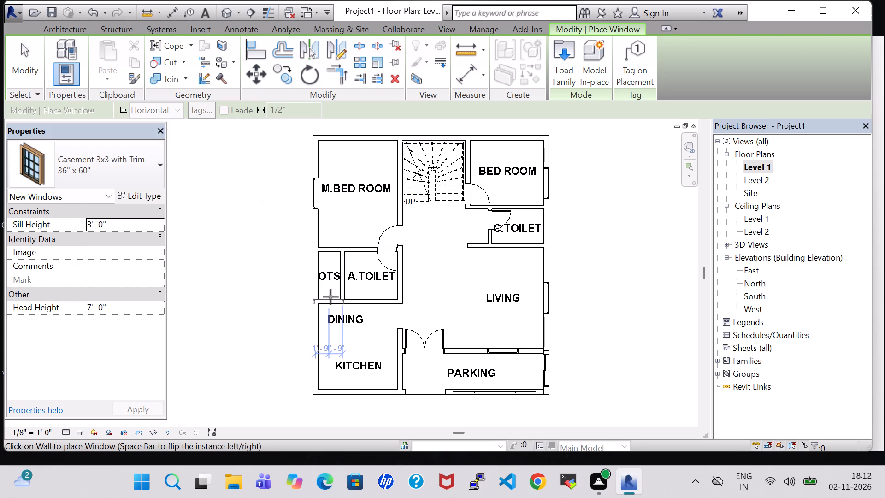
pyautogui.press('Escape')
pyautogui.press('Escape')
# Start another window and load the Casement Dbl with Trim family from the US Imperial Windows library.
pyautogui.click(138, 46)
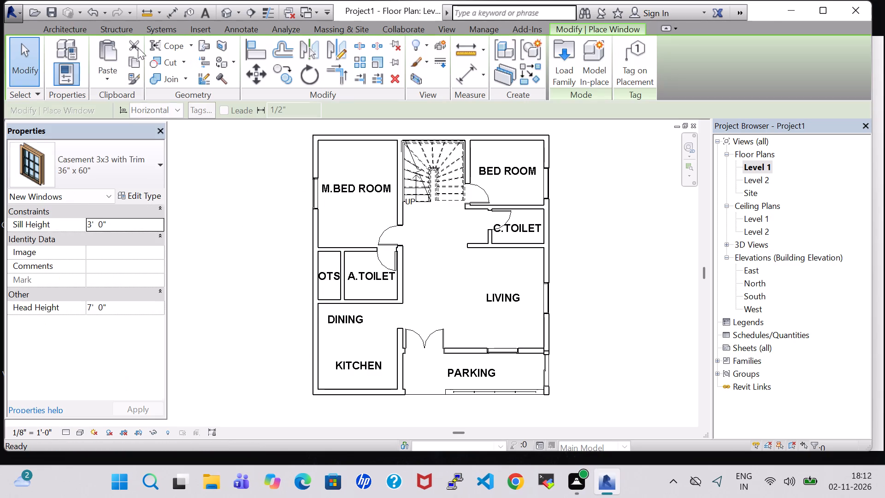
pyautogui.click(567, 64)
pyautogui.scroll(-1, 461, 258)
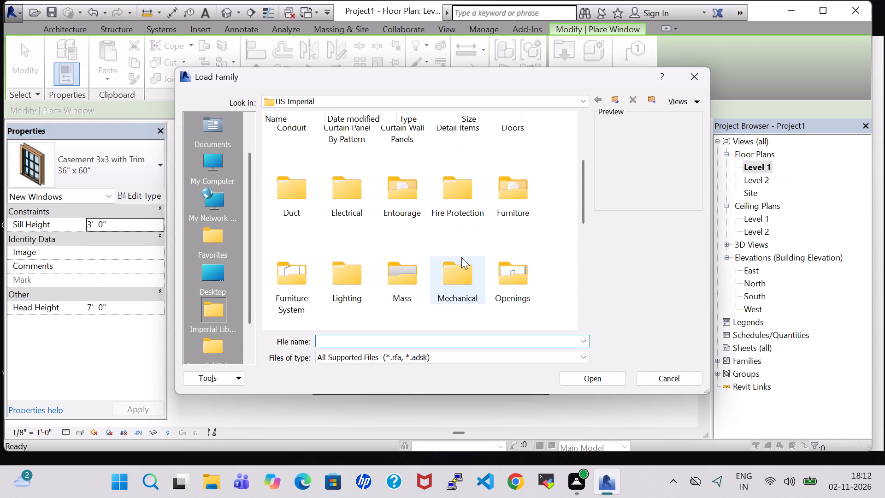
pyautogui.scroll(-5, 461, 257)
pyautogui.doubleClick(416, 280)
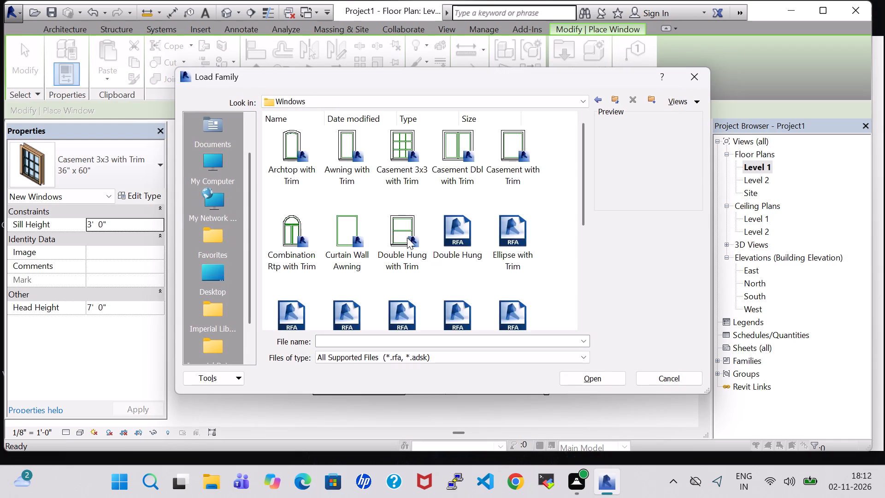
pyautogui.click(450, 137)
pyautogui.click(614, 375)
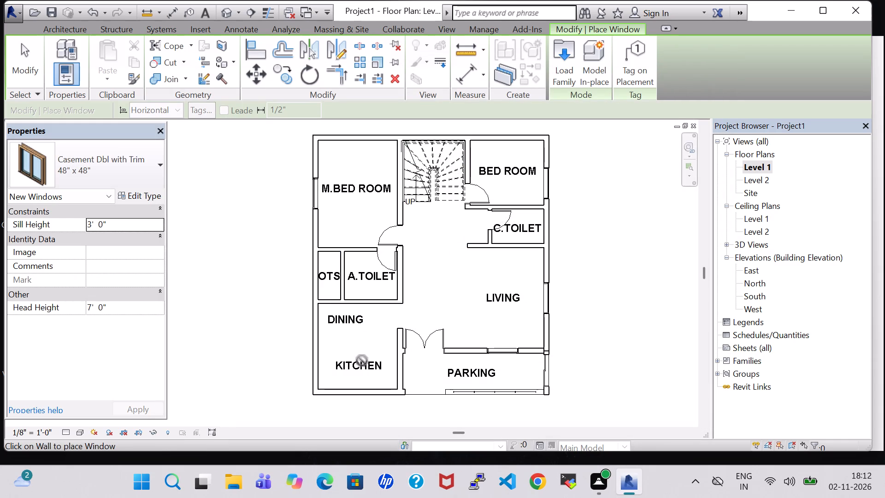
# Place a 48" x 48" Casement Dbl with Trim window at about the middle of the KITCHEN's south exterior wall.
pyautogui.click(357, 395)
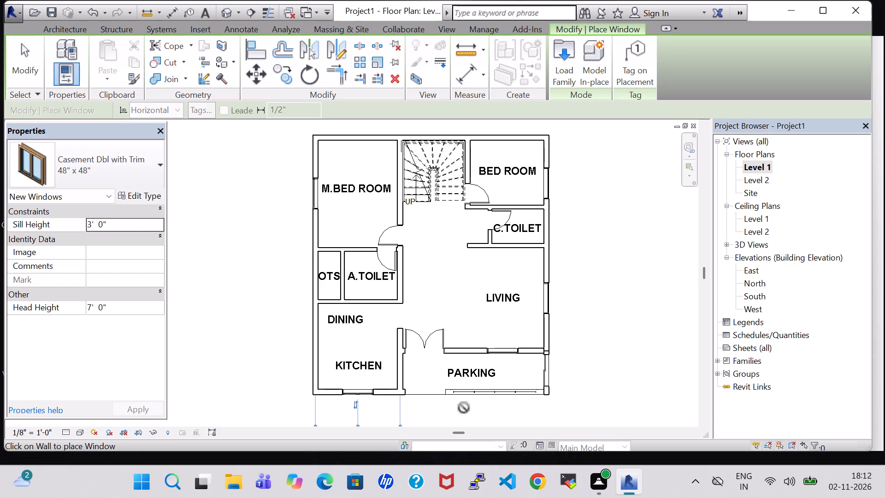
pyautogui.press('Escape')
pyautogui.press('Escape')
pyautogui.press('Escape')
pyautogui.press('Escape')
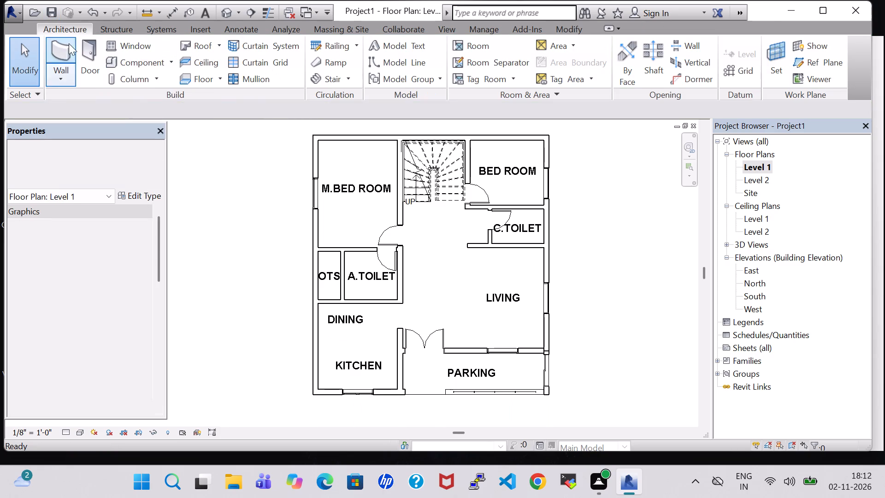
# Start another window and load the Transom with Trim family from the US Imperial Windows library.
pyautogui.click(134, 47)
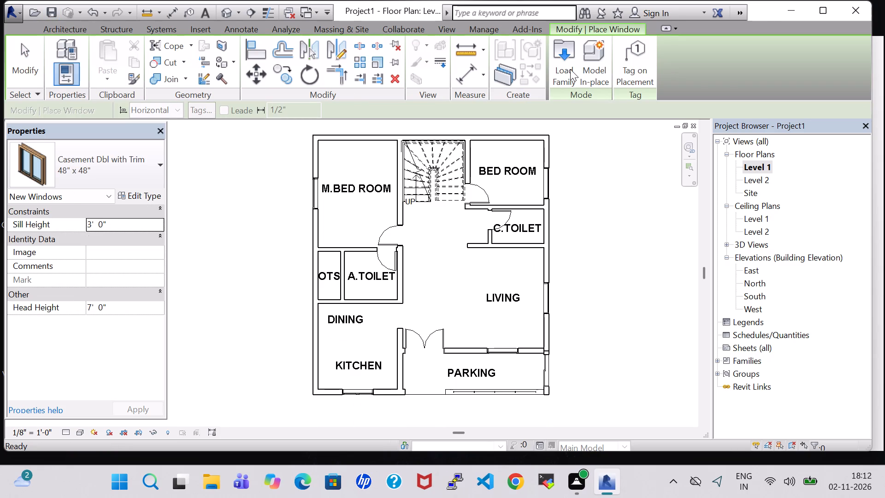
pyautogui.click(570, 69)
pyautogui.scroll(-6, 531, 200)
pyautogui.doubleClick(397, 278)
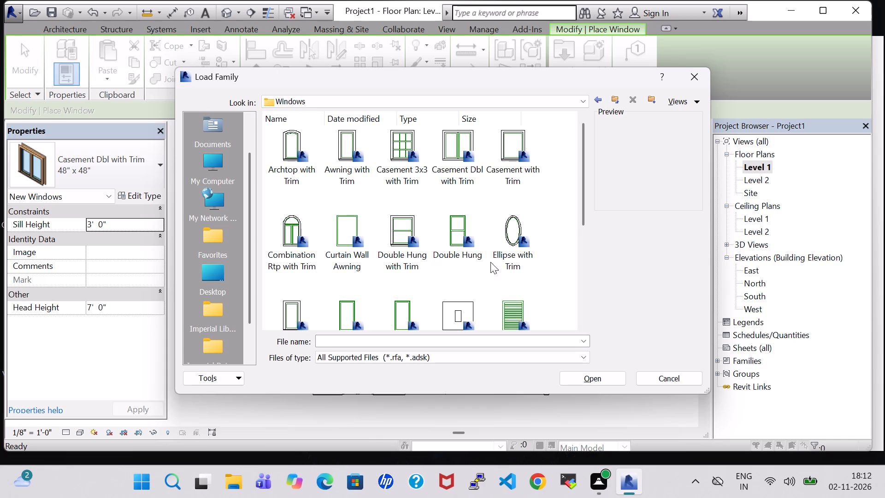
pyautogui.scroll(-3, 483, 237)
pyautogui.click(460, 218)
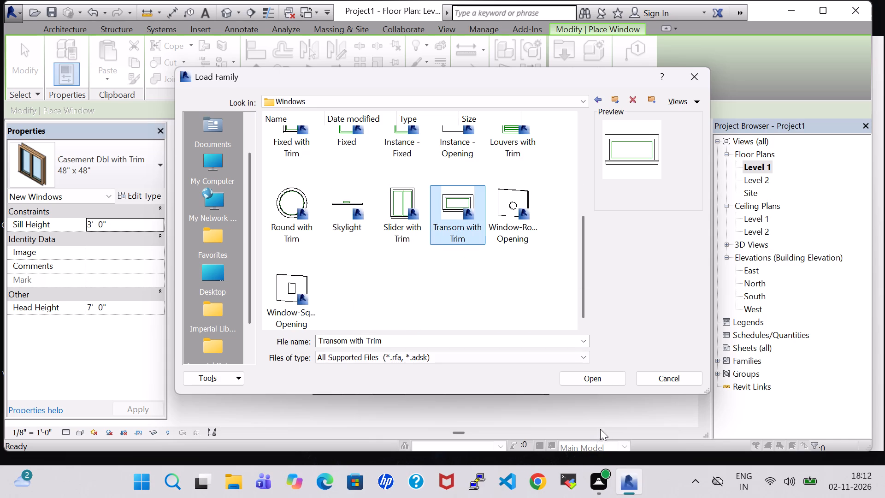
pyautogui.click(587, 368)
pyautogui.click(588, 381)
# Place 24" x 24" Transom with Trim windows midway along the OTS/A.TOILET partition and in C.TOILET's east exterior wall.
pyautogui.scroll(4, 415, 302)
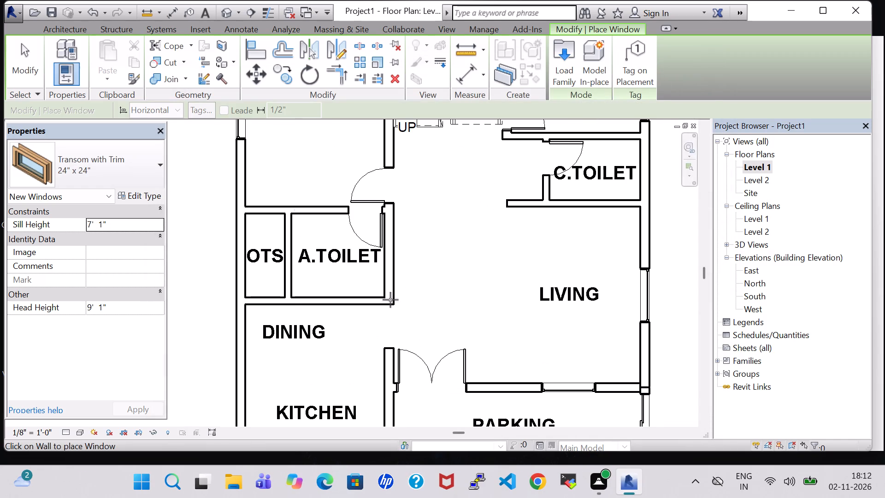
pyautogui.click(289, 258)
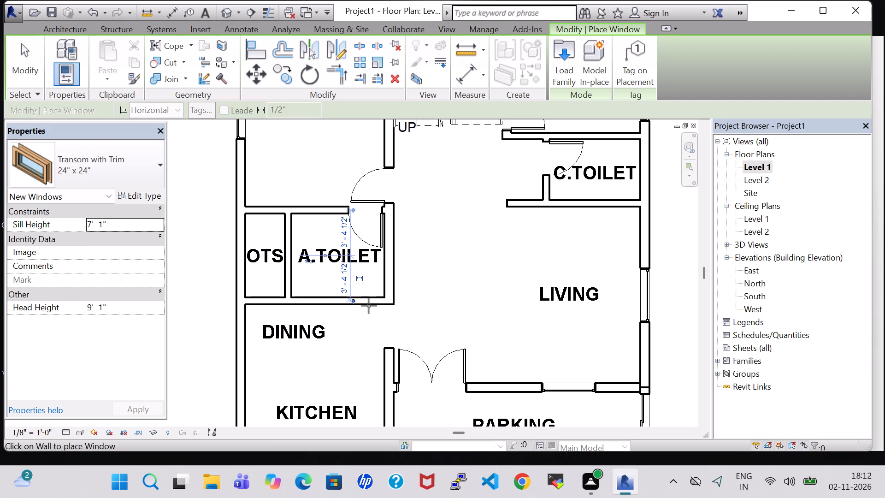
pyautogui.scroll(-2, 371, 307)
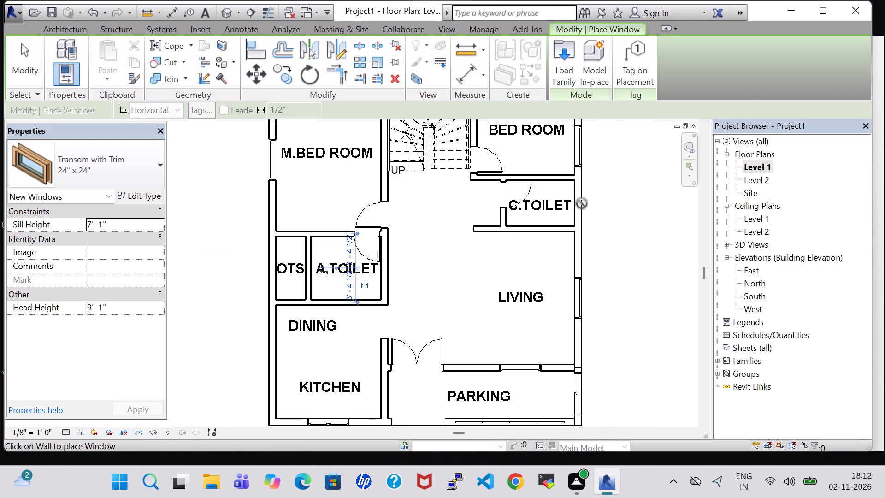
pyautogui.click(578, 202)
pyautogui.scroll(-4, 620, 322)
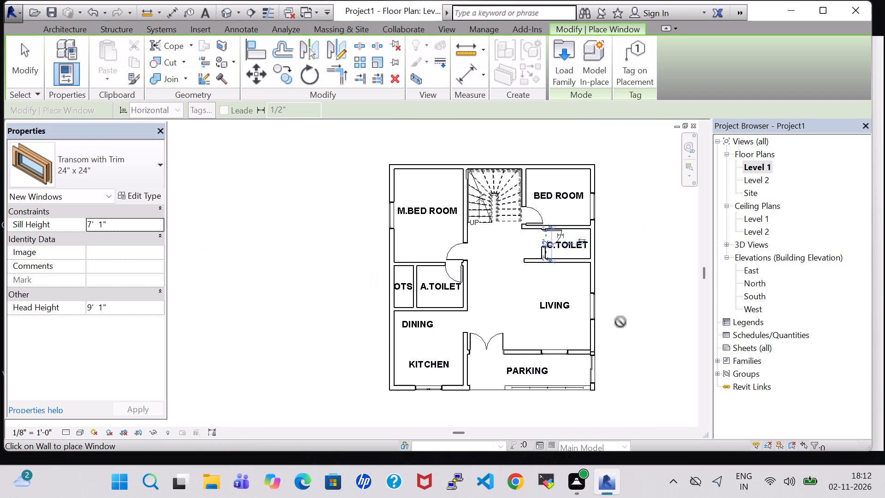
pyautogui.press('Escape')
pyautogui.press('Escape')
pyautogui.press('Escape')
pyautogui.press('Escape')
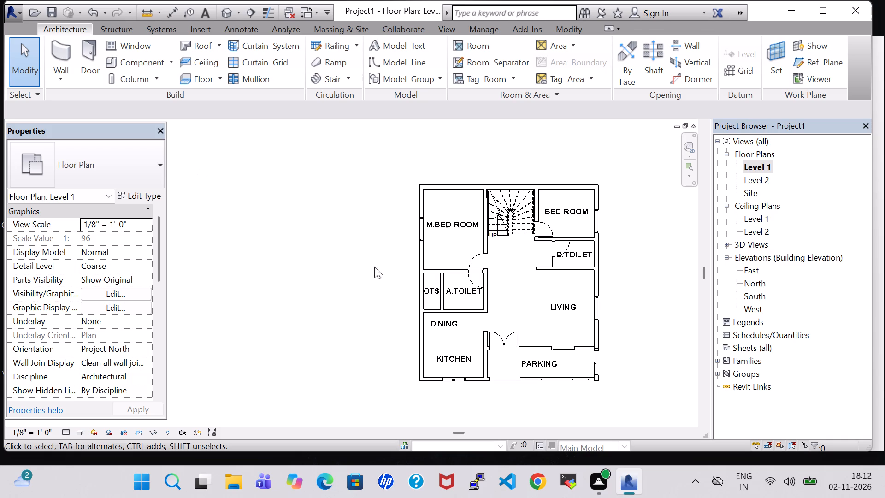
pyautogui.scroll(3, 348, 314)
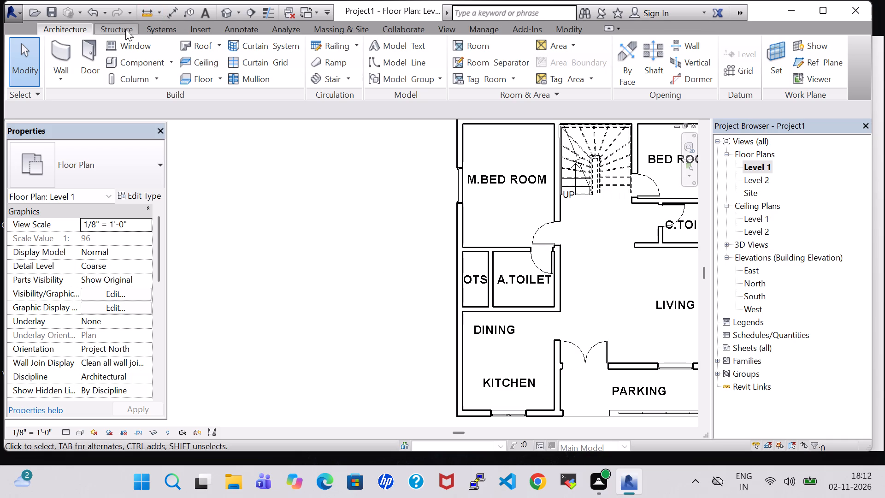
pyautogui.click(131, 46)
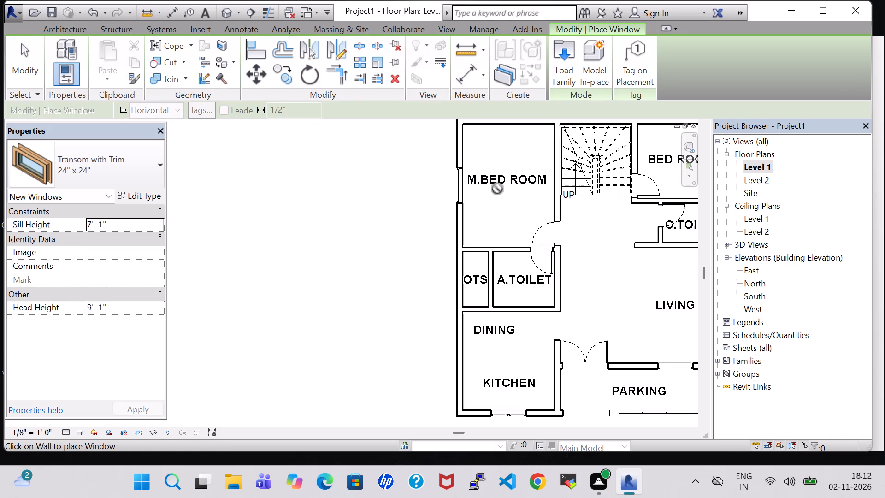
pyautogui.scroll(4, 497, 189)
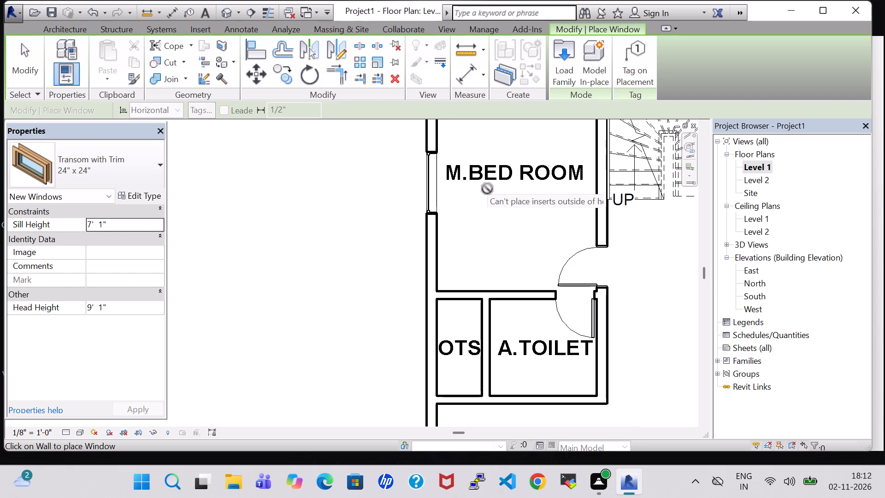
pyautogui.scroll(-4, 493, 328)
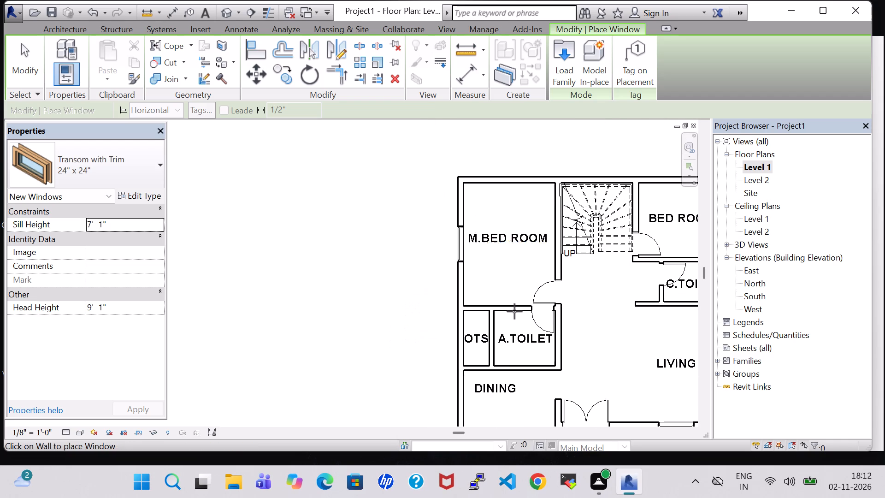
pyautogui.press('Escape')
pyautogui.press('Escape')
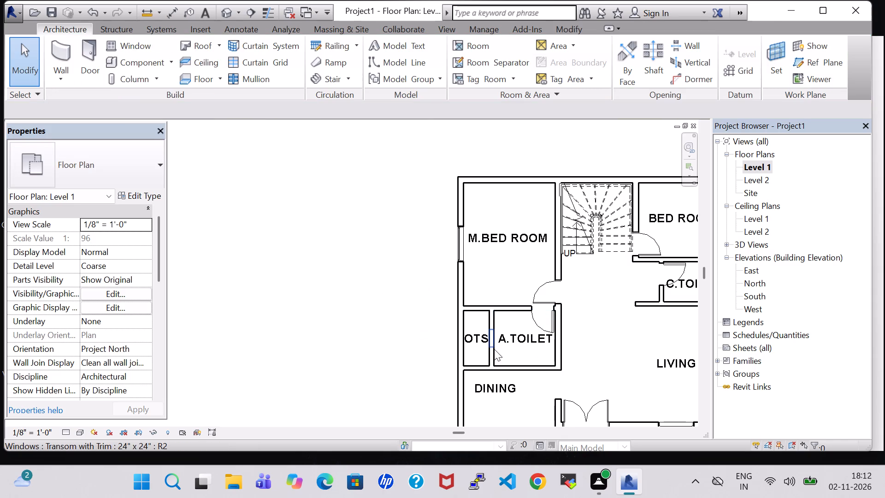
# Delete the partition wall between OTS and A.TOILET together with its transom window.
pyautogui.click(489, 352)
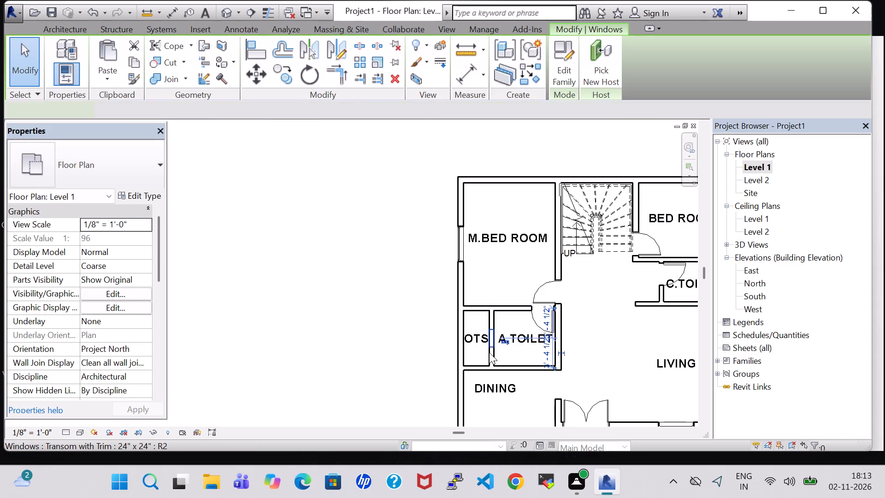
pyautogui.click(387, 292)
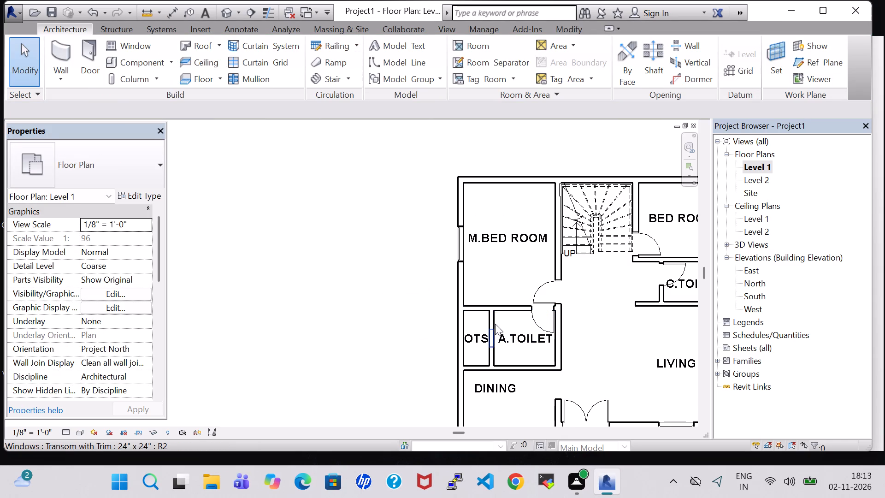
pyautogui.click(490, 317)
pyautogui.press('Delete')
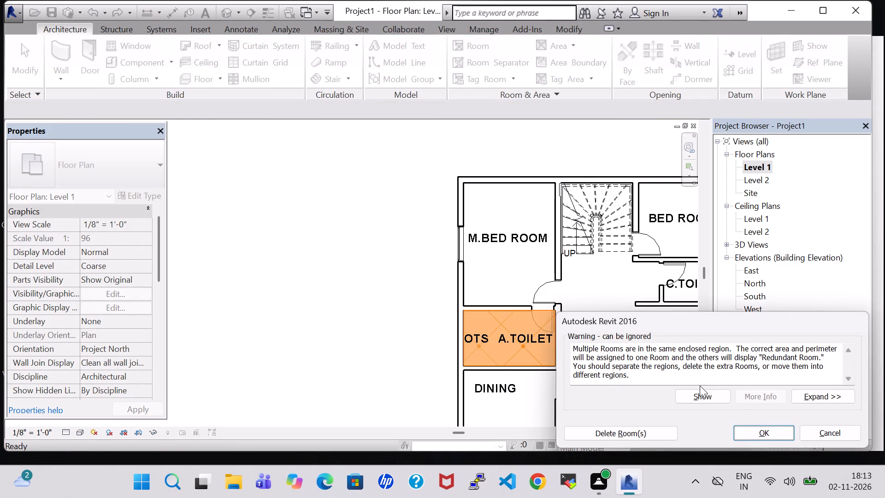
pyautogui.click(767, 428)
# Delete the OTS room tag.
pyautogui.click(481, 338)
pyautogui.press('Delete')
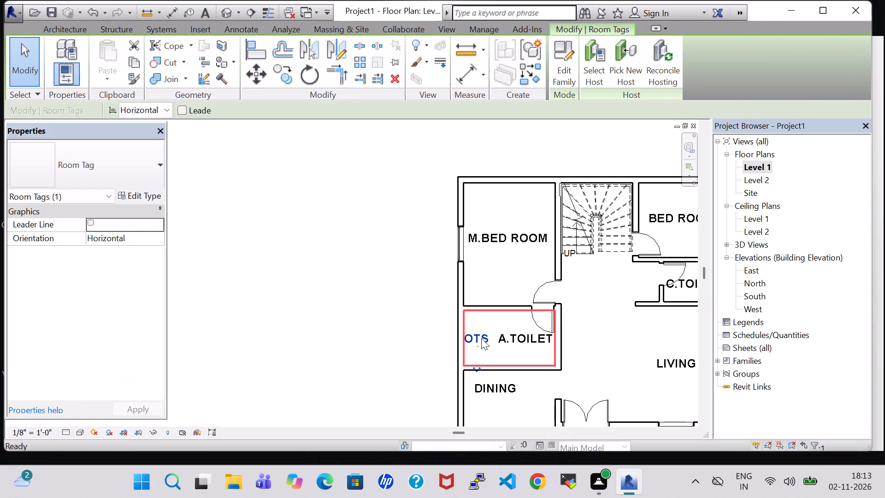
pyautogui.click(371, 335)
# Nudge the A.TOILET room tag west to about the middle of the enlarged toilet.
pyautogui.click(513, 334)
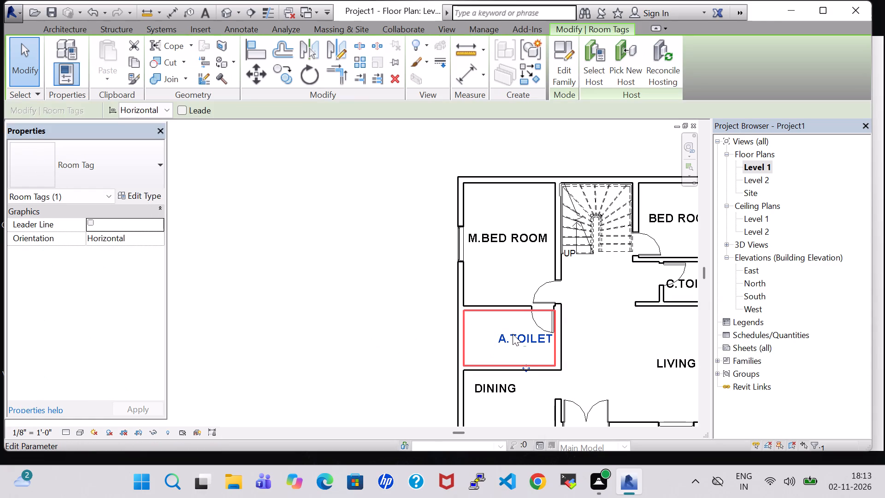
pyautogui.press('Left')
pyautogui.press('Left')
pyautogui.press('Left')
pyautogui.press('Left')
pyautogui.press('Left')
pyautogui.press('Left')
pyautogui.press('Left')
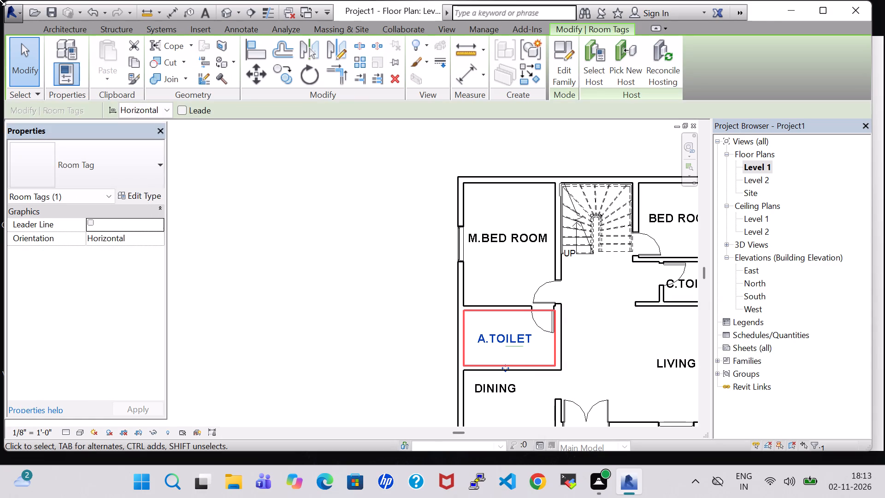
# Place a 24" x 24" Transom with Trim window in A.TOILET's west exterior wall, midway between its cross walls.
pyautogui.click(72, 27)
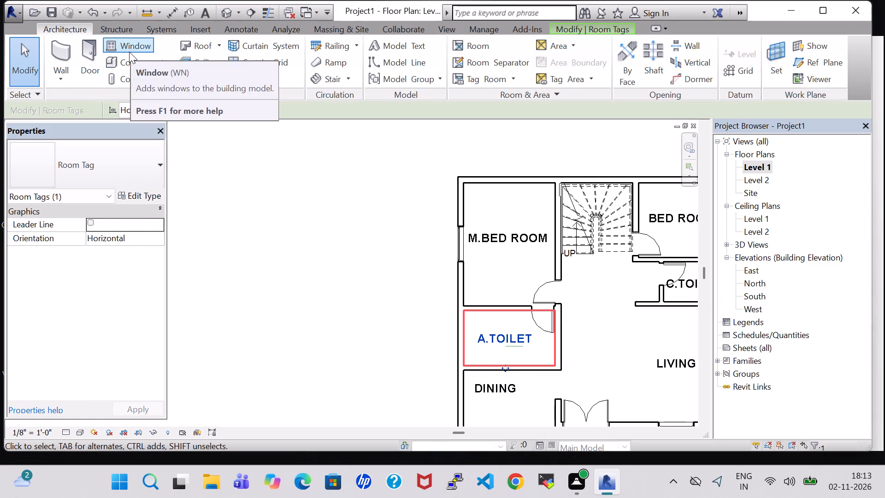
pyautogui.click(124, 67)
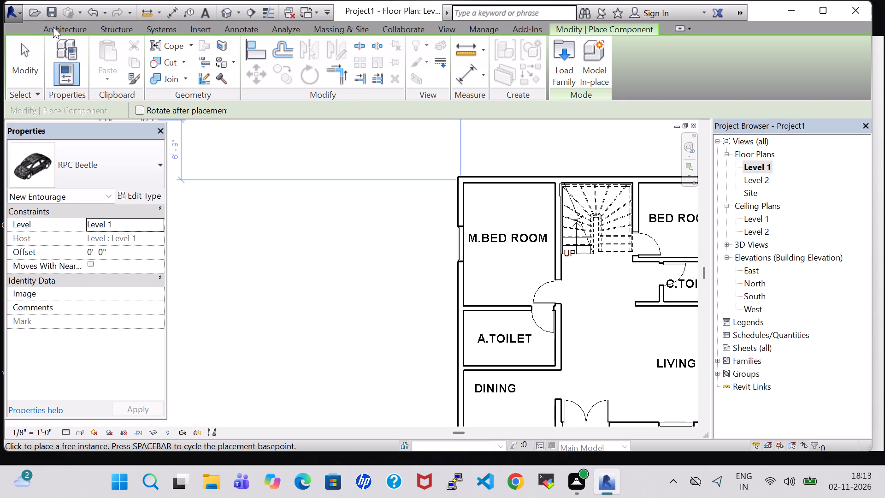
pyautogui.click(53, 27)
pyautogui.click(126, 43)
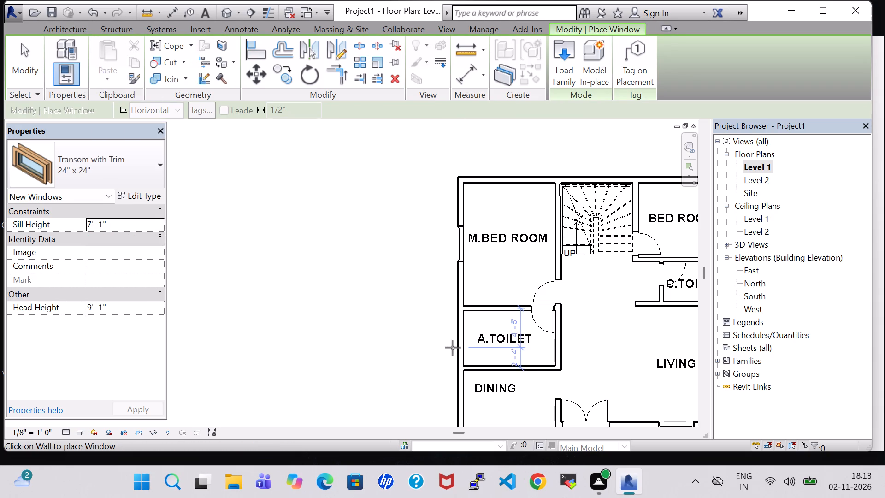
pyautogui.scroll(3, 453, 348)
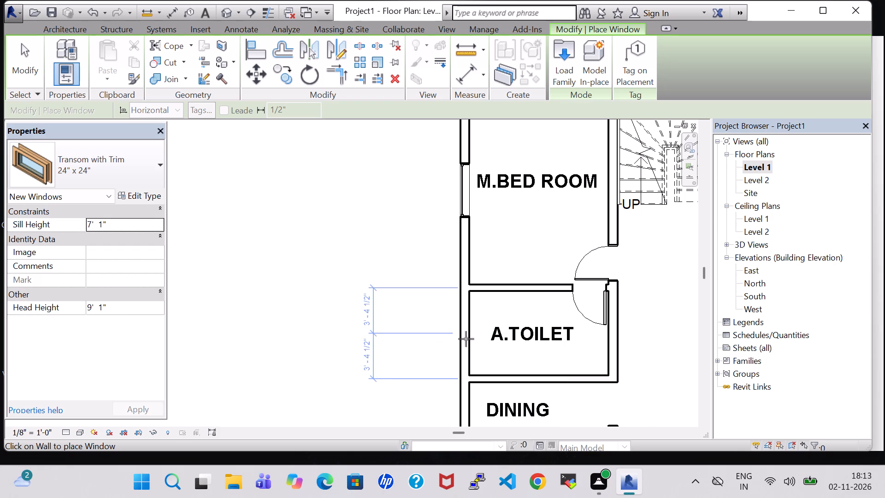
pyautogui.click(465, 338)
pyautogui.press('Escape')
pyautogui.press('Escape')
pyautogui.press('Escape')
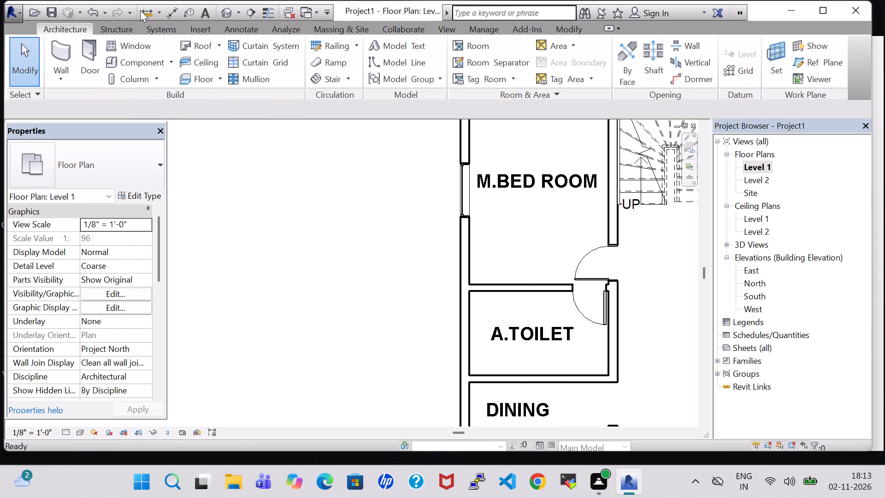
# Examine the building's walls, doors and windows from all sides in the 3D view.
pyautogui.click(231, 8)
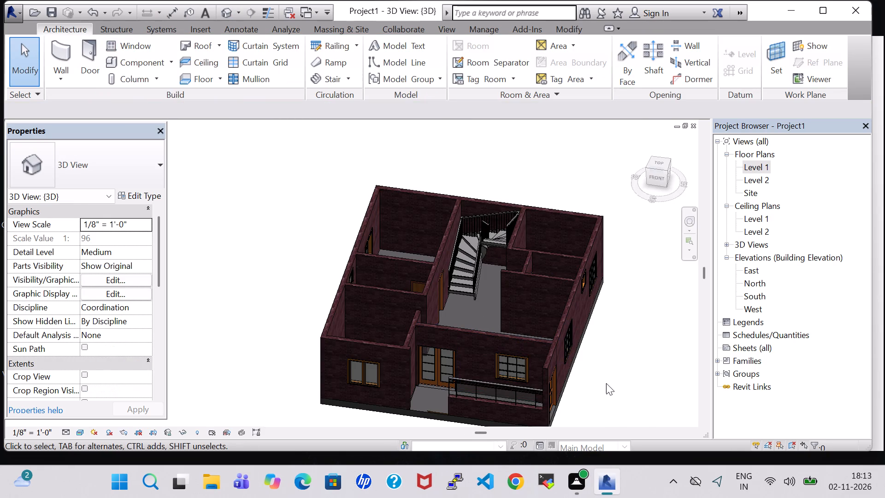
pyautogui.keyDown('shift'); pyautogui.moveTo(606, 383); pyautogui.dragTo(476, 386, button='middle'); pyautogui.keyUp('shift')
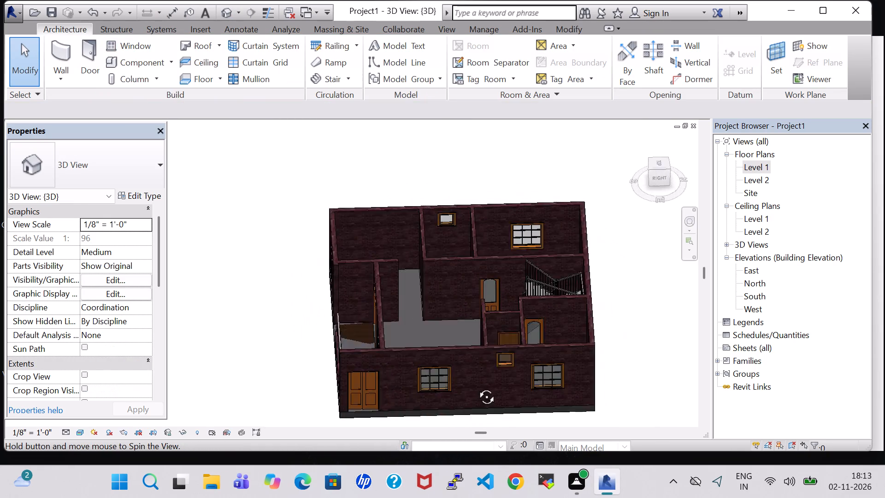
pyautogui.keyDown('shift'); pyautogui.moveTo(476, 386); pyautogui.dragTo(316, 386, button='middle'); pyautogui.keyUp('shift')
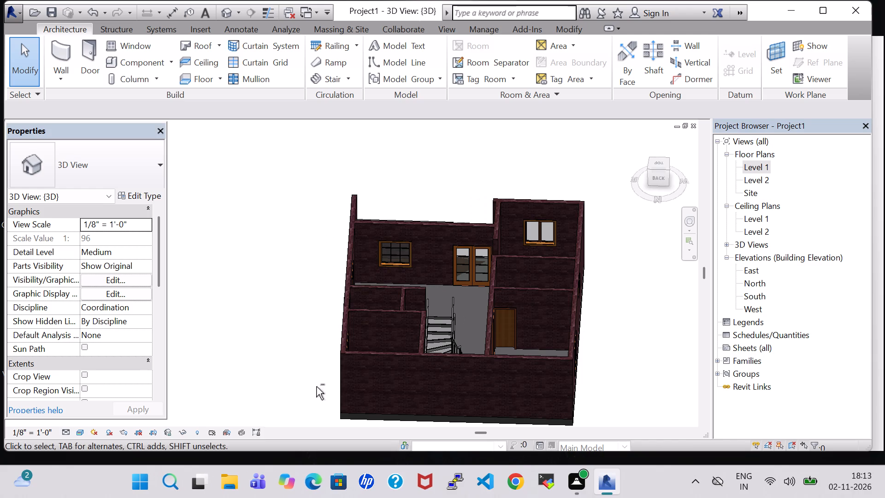
pyautogui.keyDown('shift'); pyautogui.moveTo(608, 366); pyautogui.dragTo(587, 367, button='middle'); pyautogui.keyUp('shift')
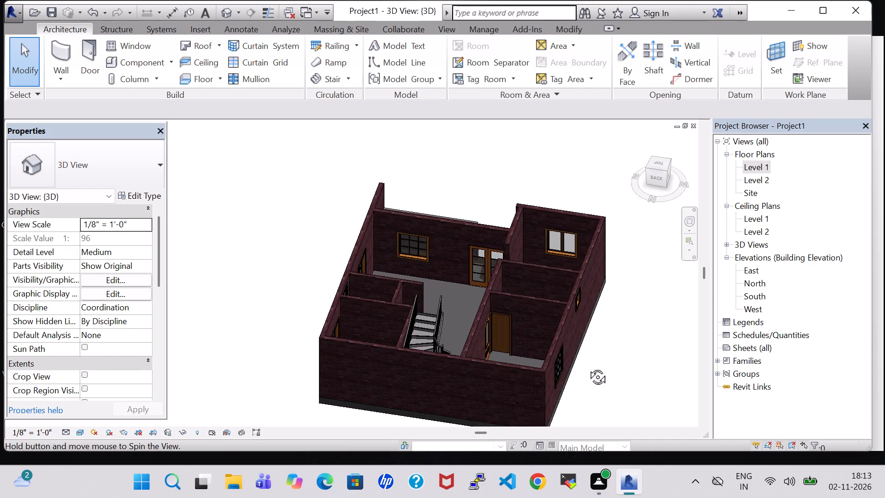
pyautogui.keyDown('shift'); pyautogui.moveTo(587, 367); pyautogui.dragTo(395, 365, button='middle'); pyautogui.keyUp('shift')
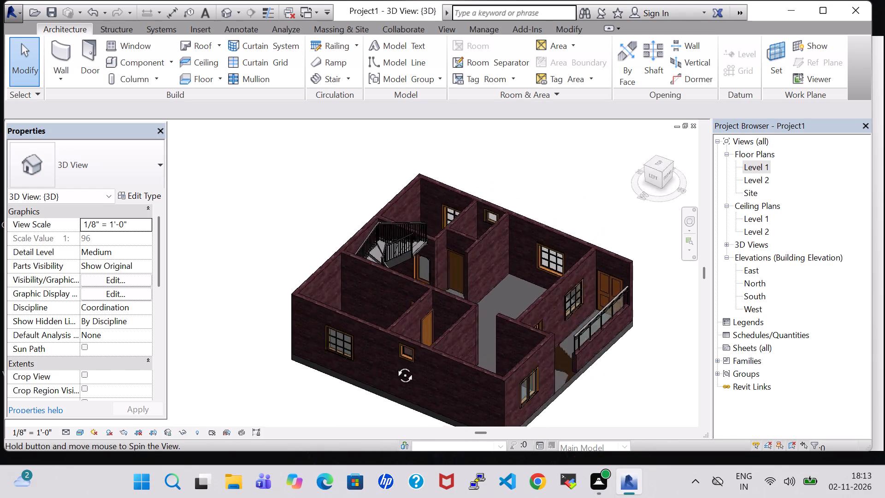
pyautogui.keyDown('shift'); pyautogui.moveTo(395, 365); pyautogui.dragTo(284, 362, button='middle'); pyautogui.keyUp('shift')
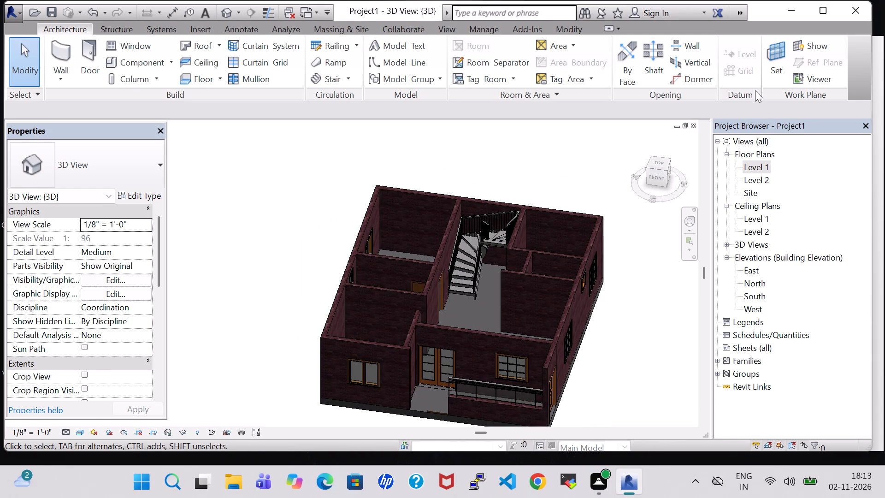
# Reopen the Level 1 floor plan and nudge the PARKING room tag east and slightly south, just above the railing.
pyautogui.doubleClick(759, 162)
pyautogui.scroll(-3, 455, 279)
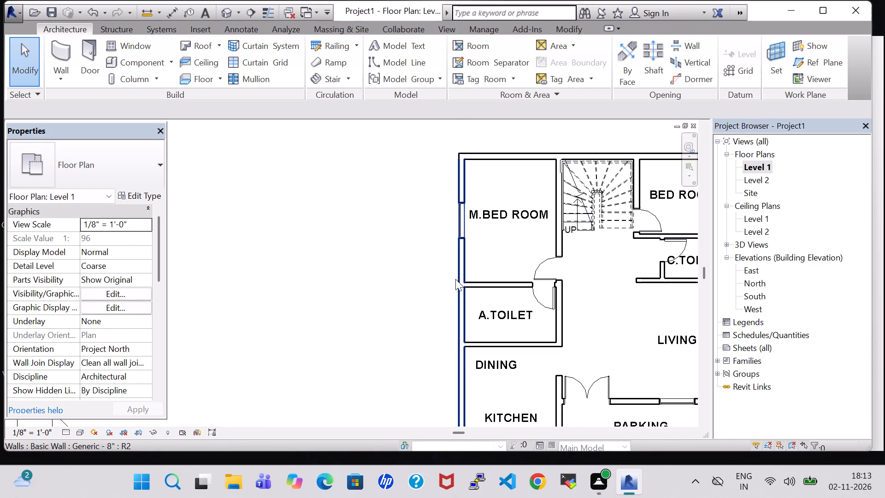
pyautogui.scroll(-2, 455, 279)
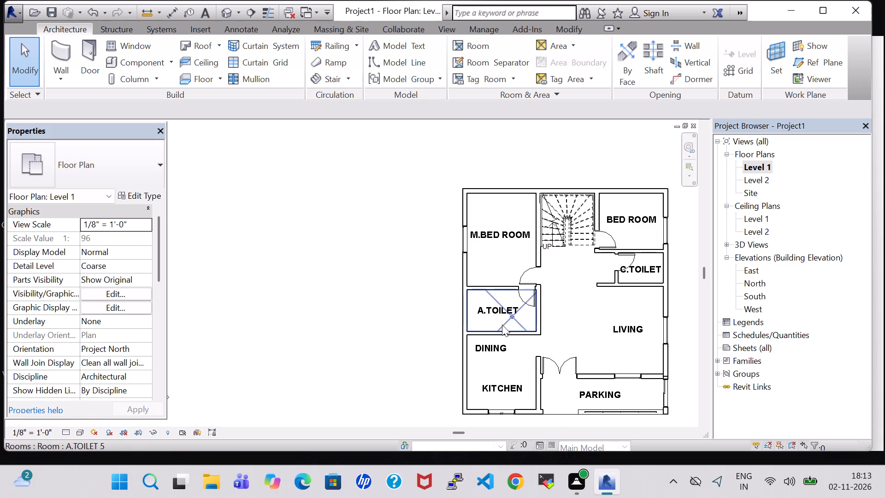
pyautogui.moveTo(558, 311); pyautogui.dragTo(438, 295, button='middle')
pyautogui.middleClick(438, 295)
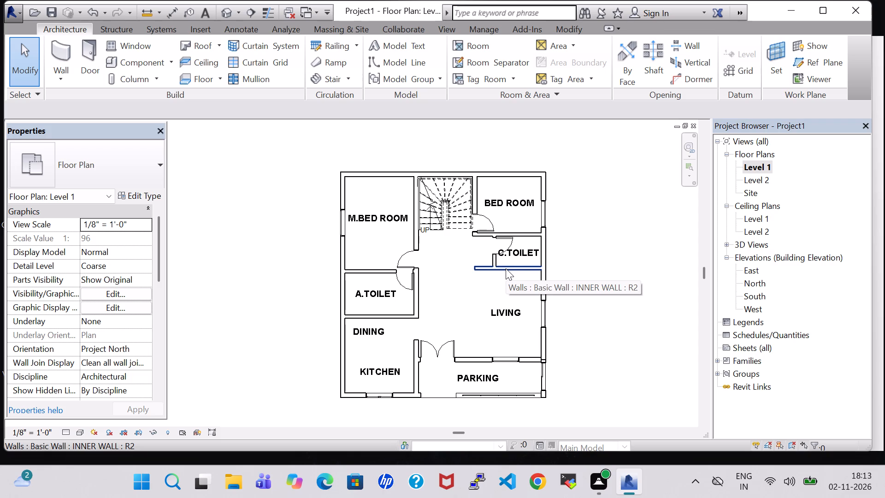
pyautogui.click(478, 373)
pyautogui.press('Right')
pyautogui.press('Right')
pyautogui.press('Right')
pyautogui.press('Right')
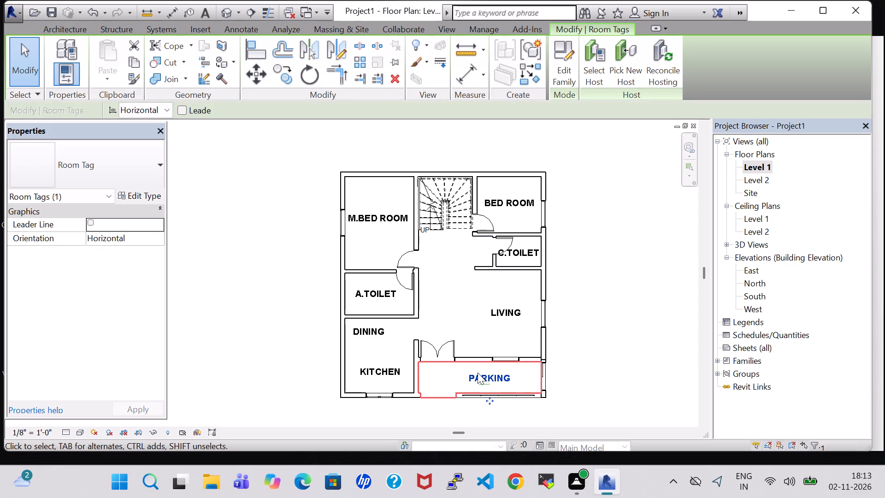
pyautogui.press('Down')
pyautogui.press('Right')
pyautogui.press('Right')
pyautogui.press('Right')
pyautogui.press('Right')
pyautogui.press('Down')
pyautogui.press('Right')
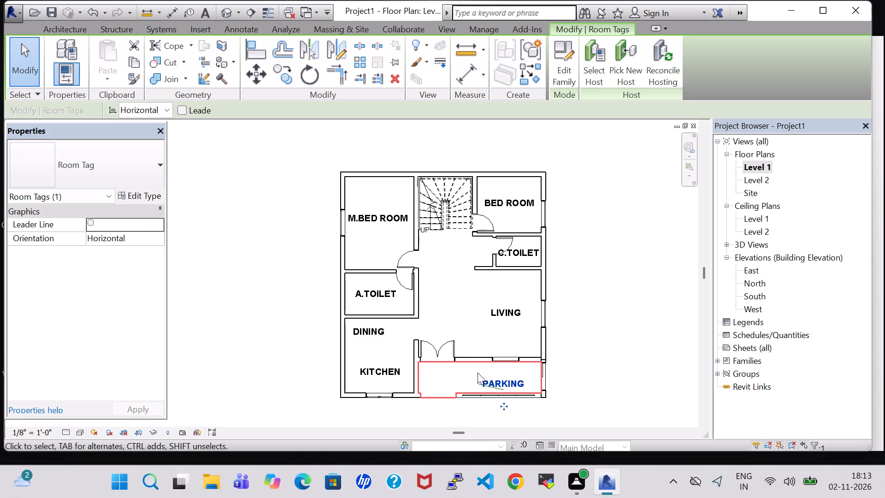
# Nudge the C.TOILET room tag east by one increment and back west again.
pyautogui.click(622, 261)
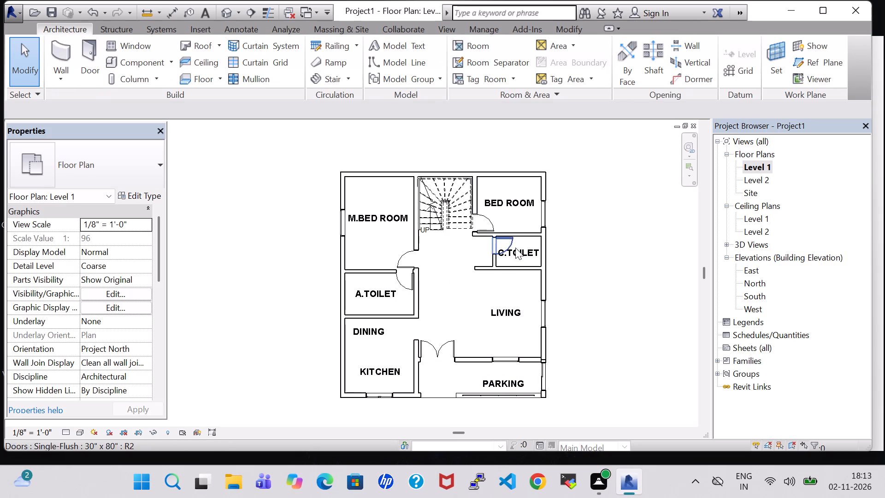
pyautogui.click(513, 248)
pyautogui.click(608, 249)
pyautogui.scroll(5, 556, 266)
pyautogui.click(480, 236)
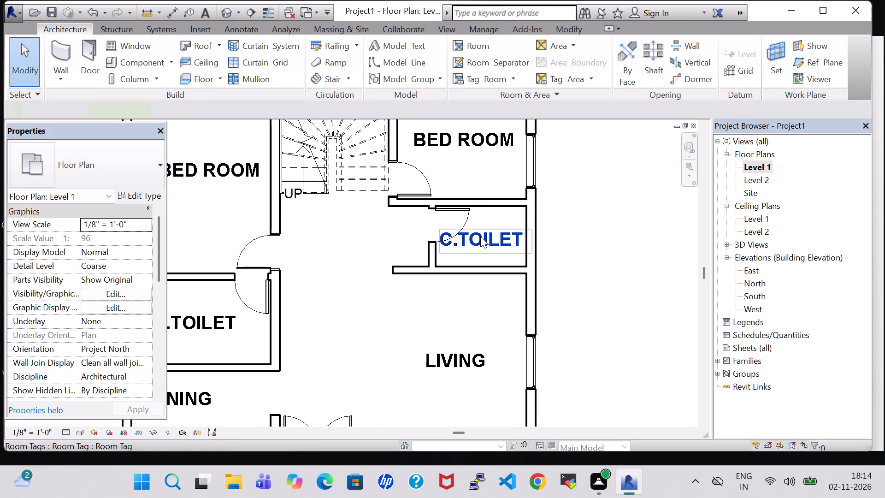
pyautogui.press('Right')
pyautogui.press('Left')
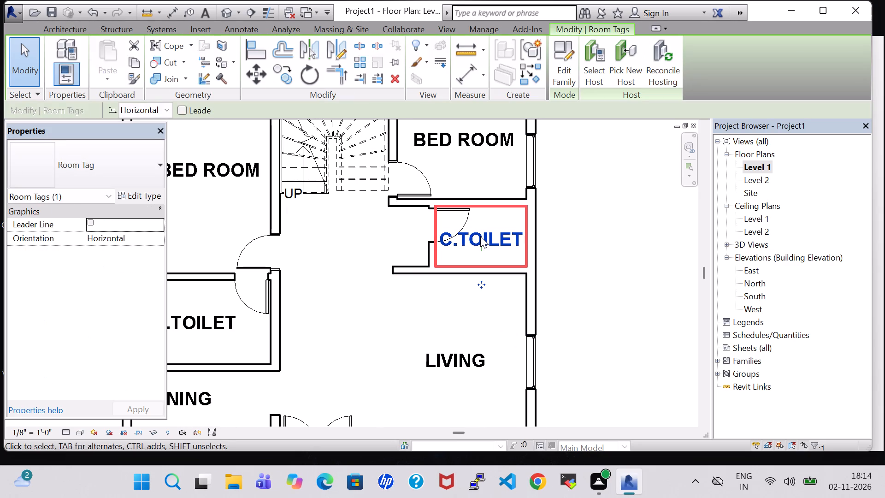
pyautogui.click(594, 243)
# Examine the building in the 3D view, then return to the Level 1 floor plan.
pyautogui.scroll(-3, 594, 243)
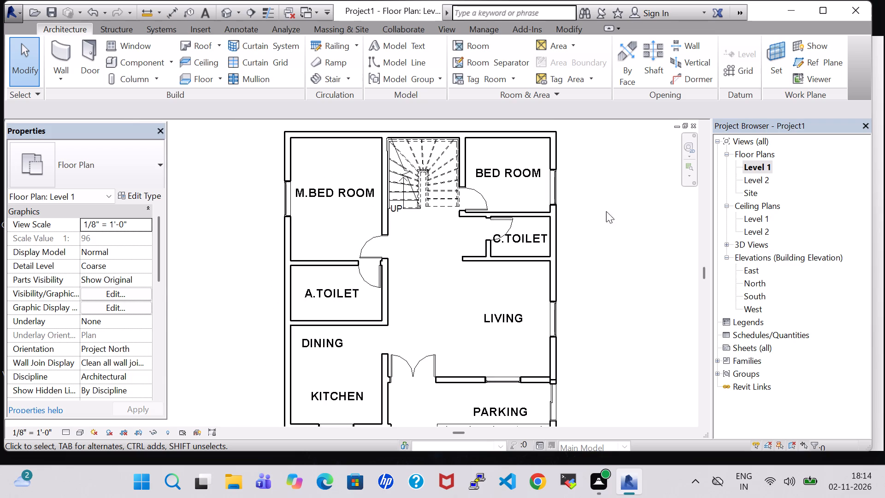
pyautogui.moveTo(606, 211); pyautogui.dragTo(608, 249, button='middle')
pyautogui.scroll(-1, 608, 249)
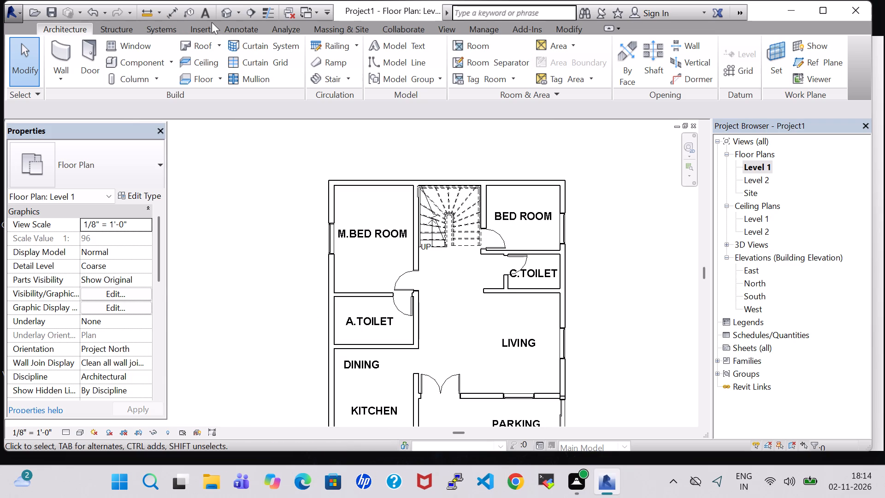
pyautogui.click(223, 17)
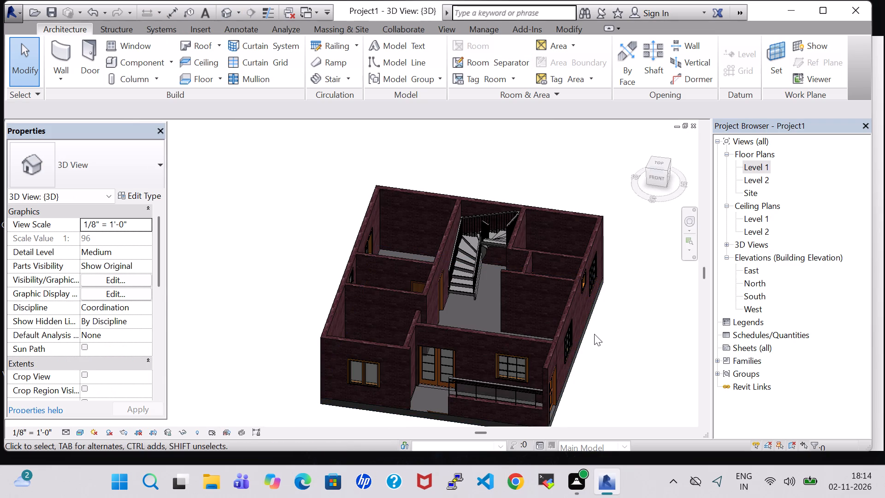
pyautogui.keyDown('shift'); pyautogui.moveTo(594, 334); pyautogui.dragTo(597, 296, button='middle'); pyautogui.keyUp('shift')
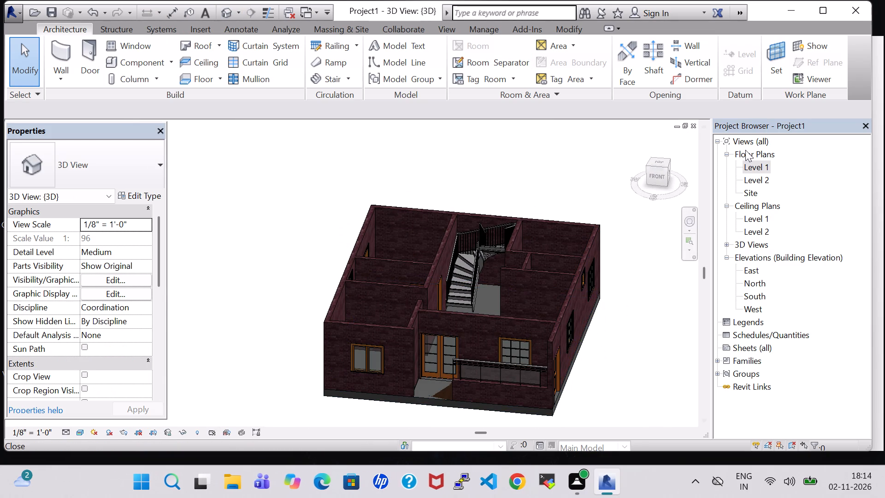
pyautogui.doubleClick(756, 169)
pyautogui.scroll(-4, 510, 205)
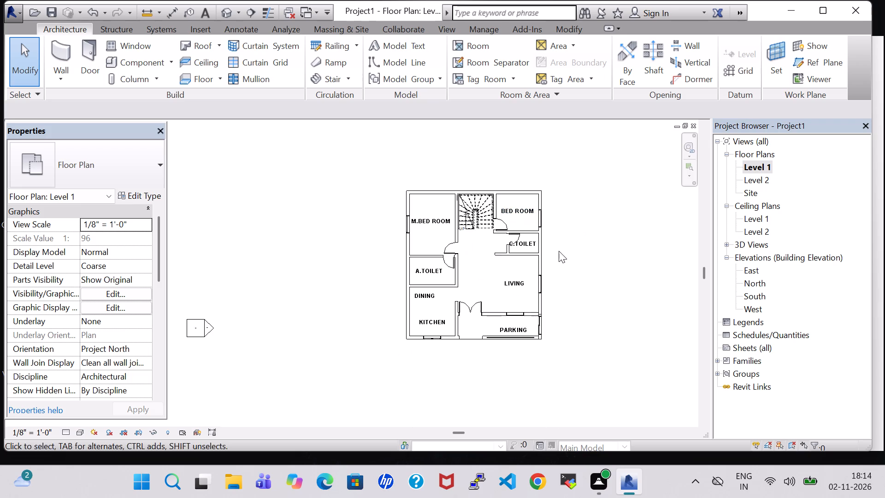
pyautogui.moveTo(559, 251); pyautogui.dragTo(525, 250, button='middle')
pyautogui.middleClick(525, 250)
pyautogui.scroll(3, 525, 250)
pyautogui.moveTo(525, 250); pyautogui.dragTo(546, 252, button='middle')
pyautogui.scroll(1, 546, 252)
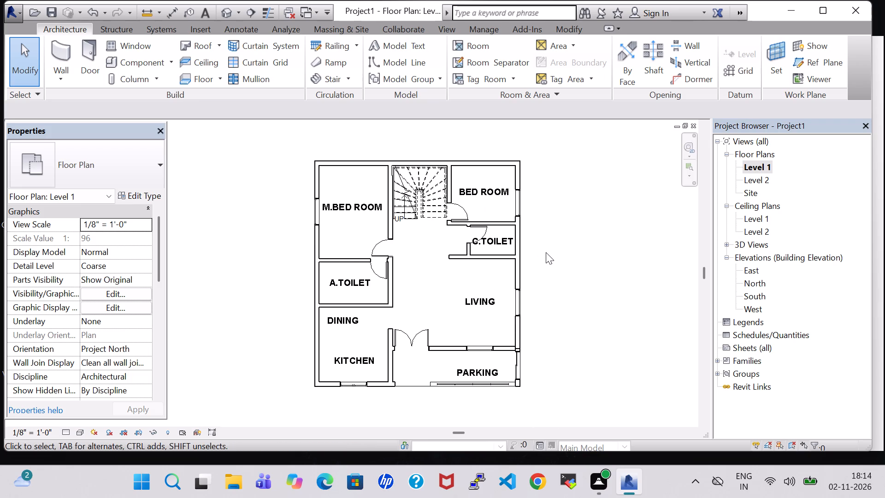
pyautogui.moveTo(546, 252); pyautogui.dragTo(560, 242, button='middle')
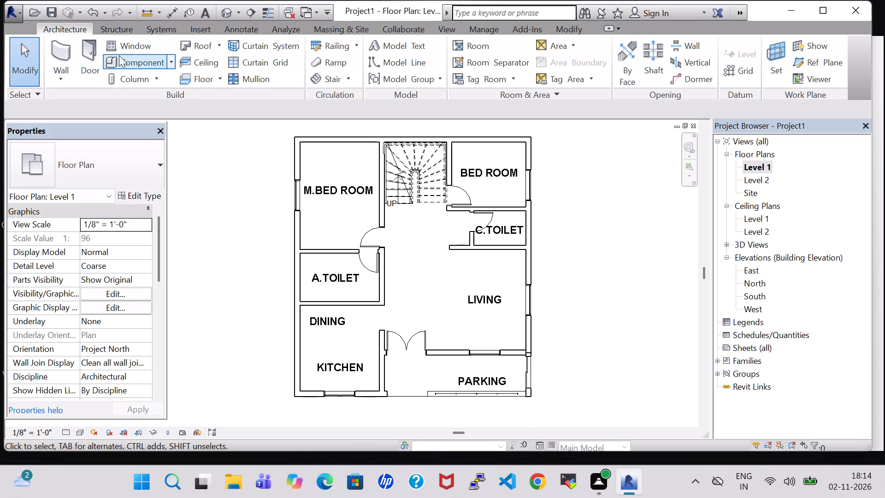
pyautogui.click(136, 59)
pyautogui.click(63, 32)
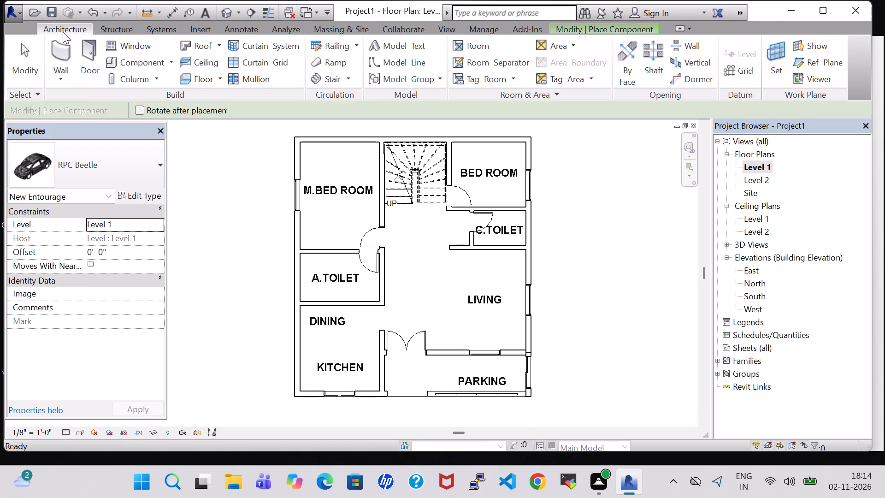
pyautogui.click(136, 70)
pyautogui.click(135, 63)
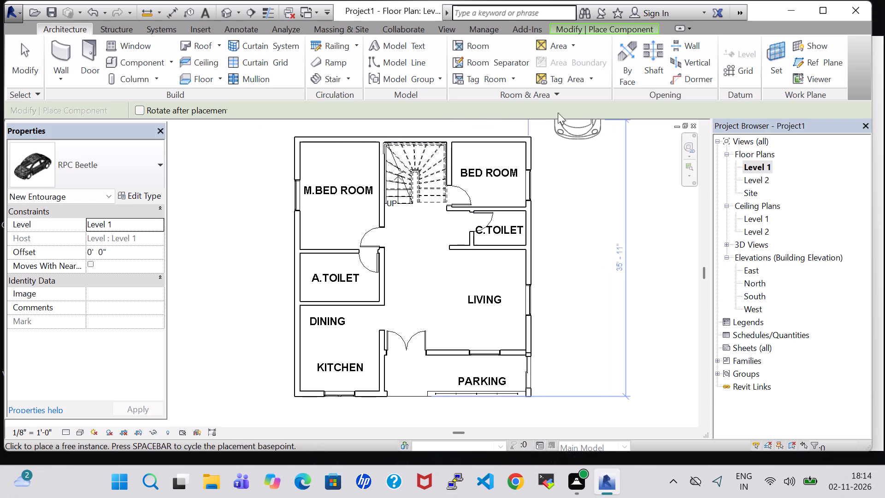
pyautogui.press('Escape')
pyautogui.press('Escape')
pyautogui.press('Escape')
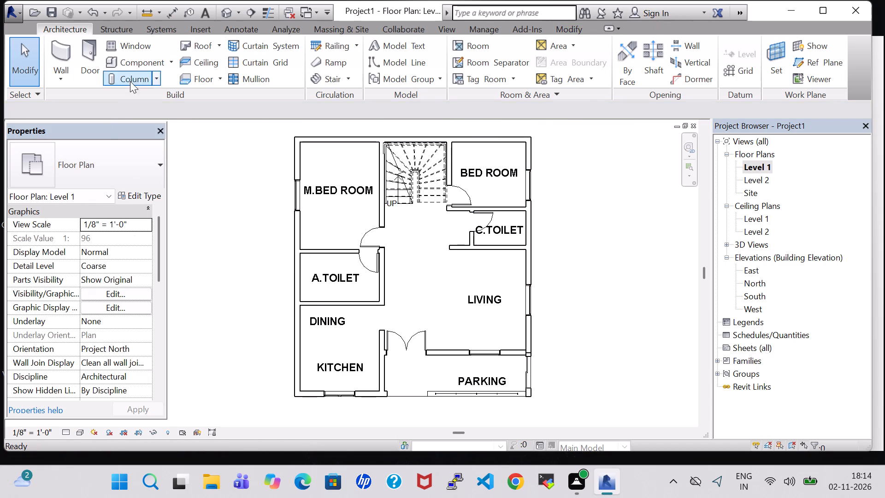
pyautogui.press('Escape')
# Load the Bed-Standard.0001 component family from the US Imperial library's Furniture > Beds folder.
pyautogui.click(131, 66)
pyautogui.click(559, 71)
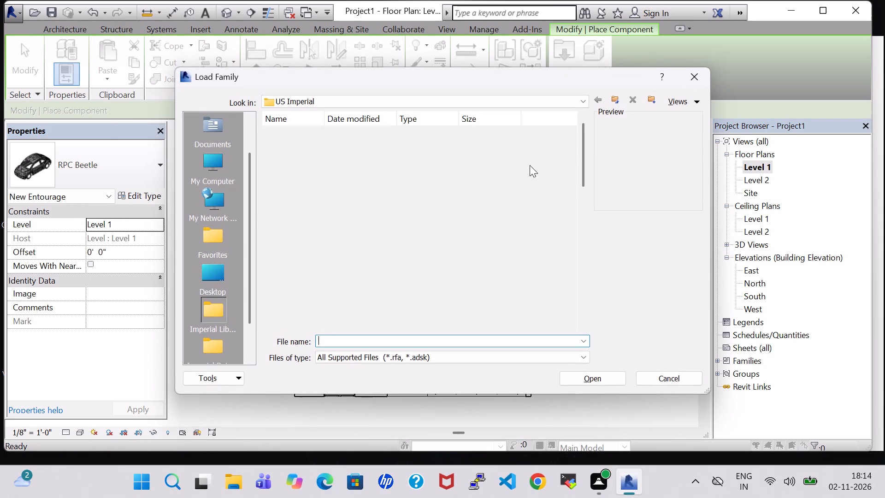
pyautogui.scroll(-1, 520, 191)
pyautogui.doubleClick(520, 191)
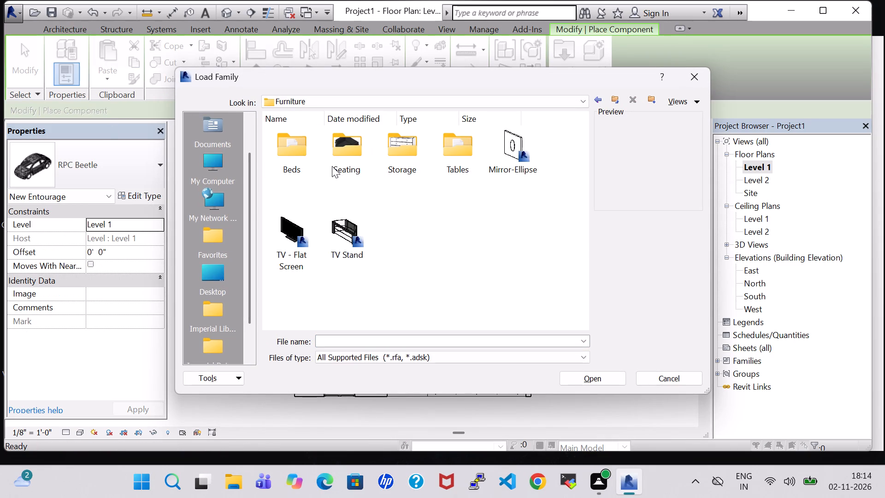
pyautogui.doubleClick(299, 153)
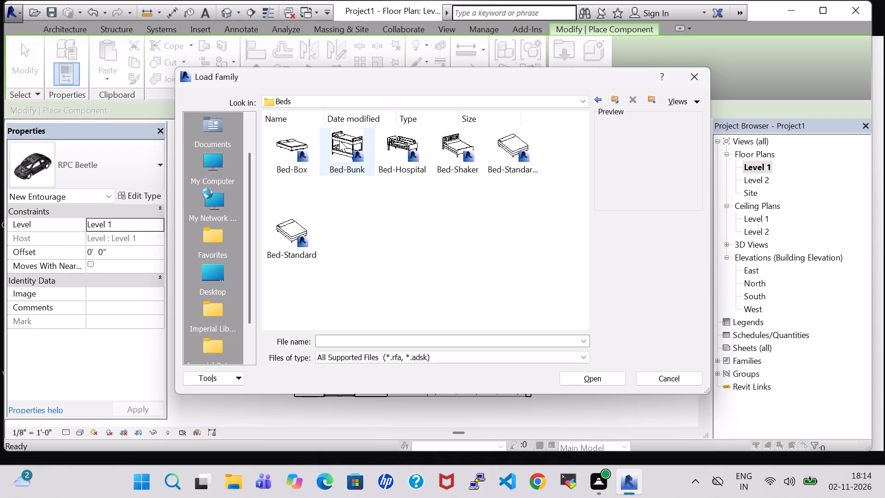
pyautogui.click(507, 166)
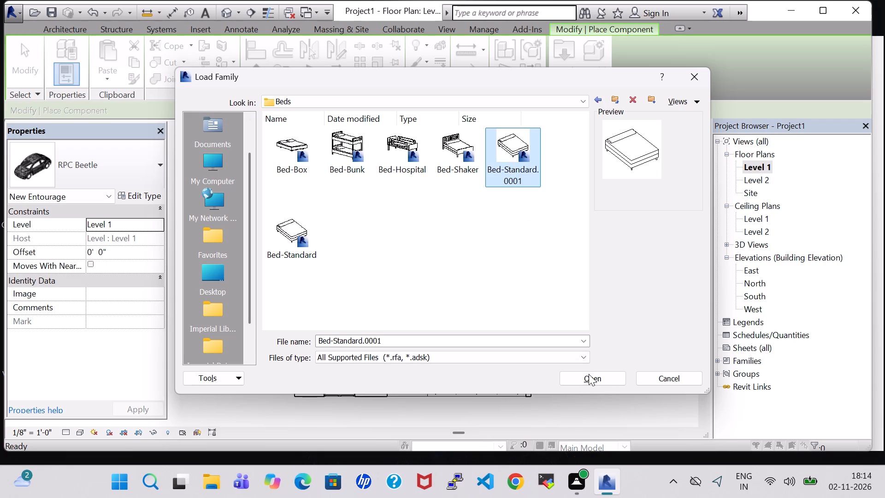
pyautogui.click(596, 380)
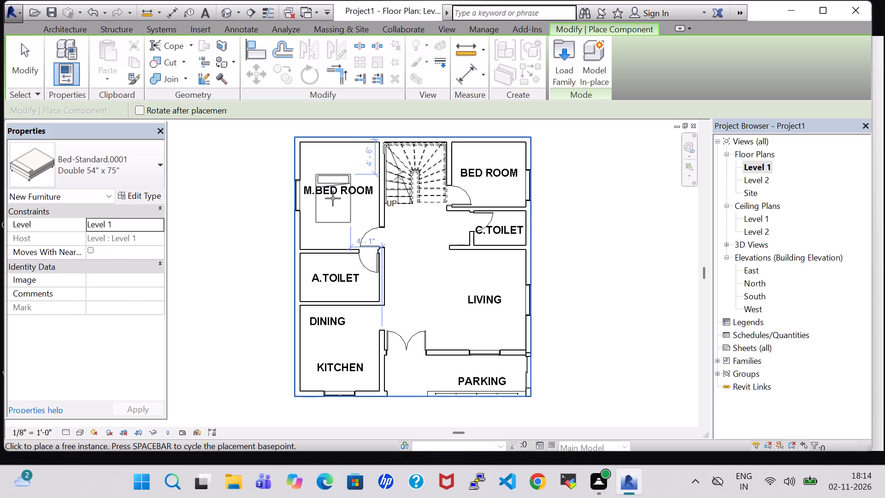
# Place a King 78" x 80" bed in M.BED ROOM, rotated so its headboard faces the west exterior wall.
pyautogui.press('space')
pyautogui.scroll(4, 333, 198)
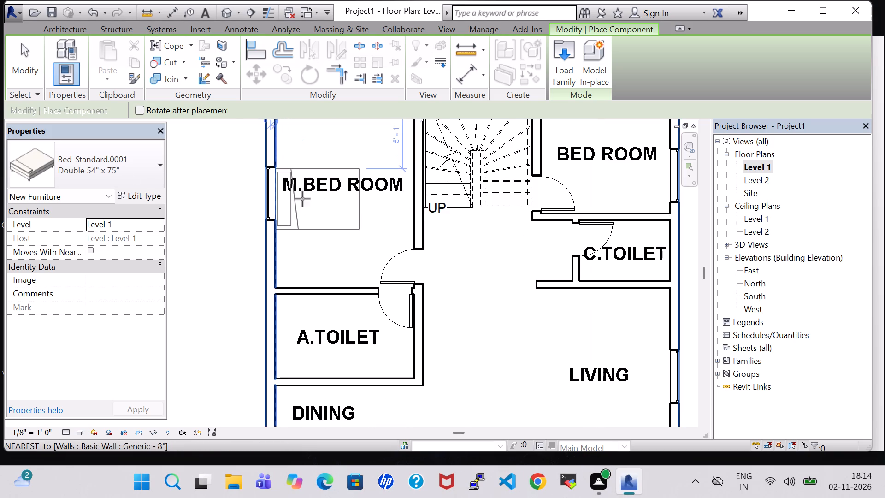
pyautogui.click(61, 168)
pyautogui.click(77, 237)
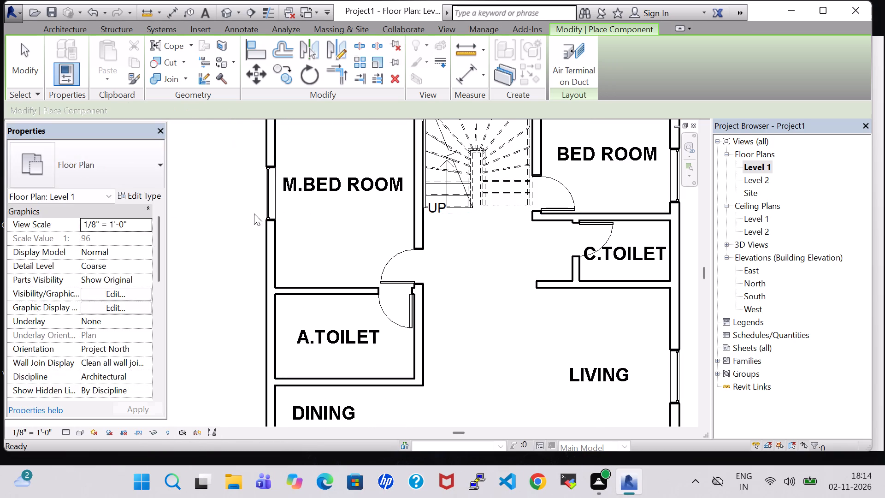
pyautogui.press('space')
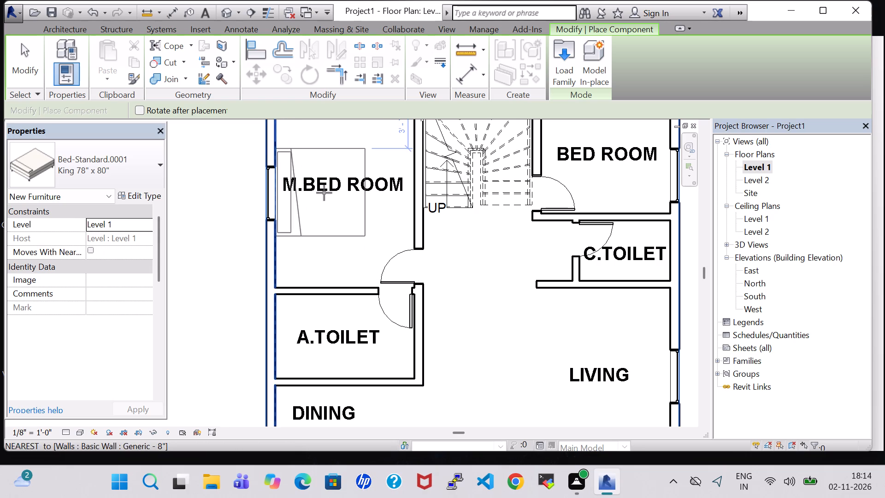
pyautogui.click(325, 194)
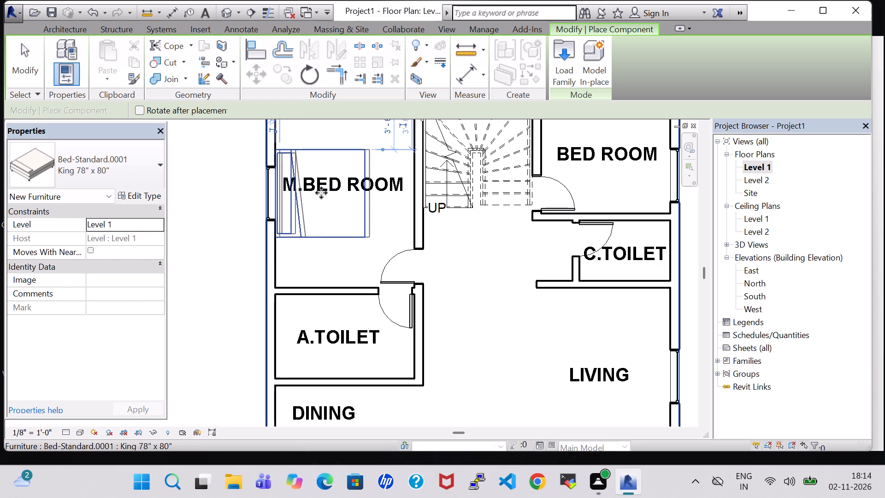
pyautogui.press('Escape')
pyautogui.press('Escape')
# Nudge the M.BED ROOM bed slightly east and then north, to about 3' 0" from the north wall.
pyautogui.click(331, 150)
pyautogui.press('Right')
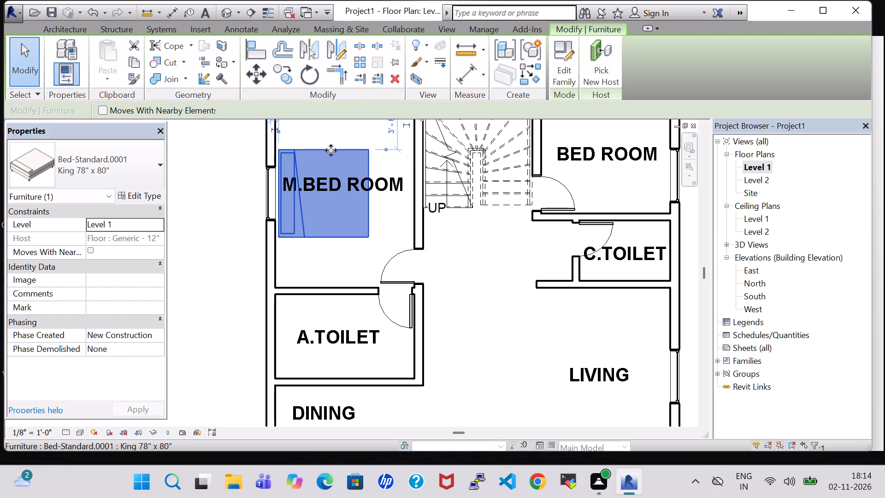
pyautogui.press('Up')
pyautogui.press('Up')
pyautogui.press('Up')
pyautogui.press('Up')
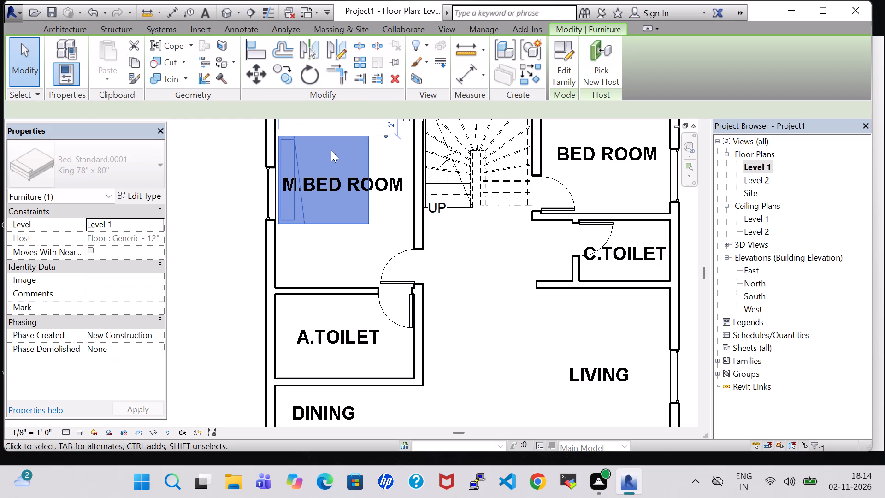
pyautogui.scroll(-3, 331, 150)
pyautogui.click(226, 186)
pyautogui.moveTo(236, 186); pyautogui.dragTo(227, 262, button='middle')
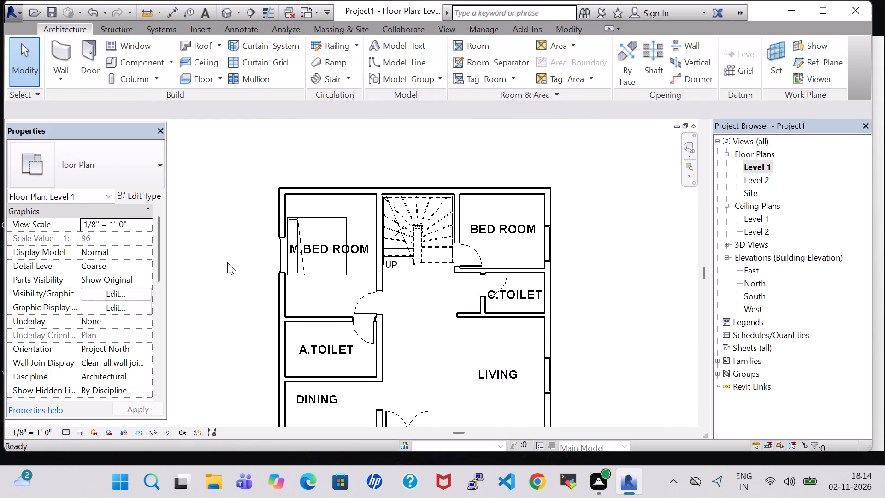
# Change the M.BED ROOM bed's type to Queen 60" x 79".
pyautogui.click(335, 214)
pyautogui.click(112, 177)
pyautogui.scroll(2, 92, 222)
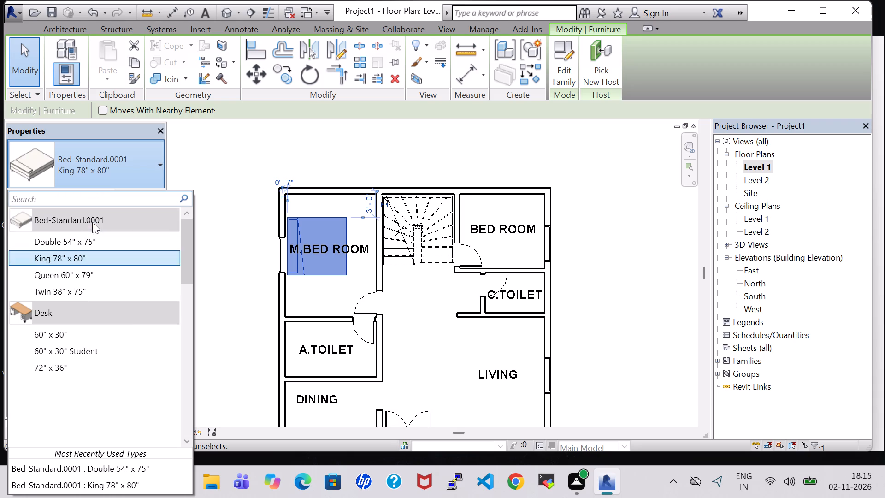
pyautogui.click(75, 270)
# Nudge the queen bed south to about 5' 1" from the north wall and west against the exterior wall.
pyautogui.press('Down')
pyautogui.press('Down')
pyautogui.press('Down')
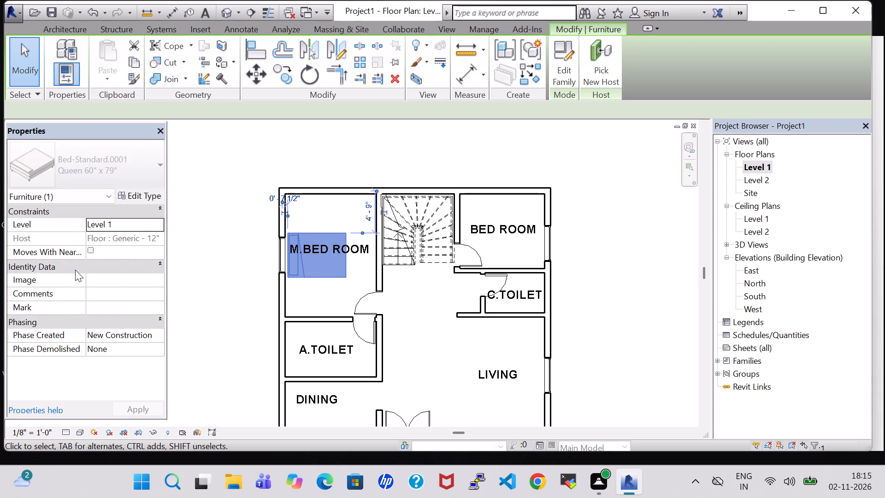
pyautogui.press('Down')
pyautogui.press('Down')
pyautogui.press('Up')
pyautogui.press('Left')
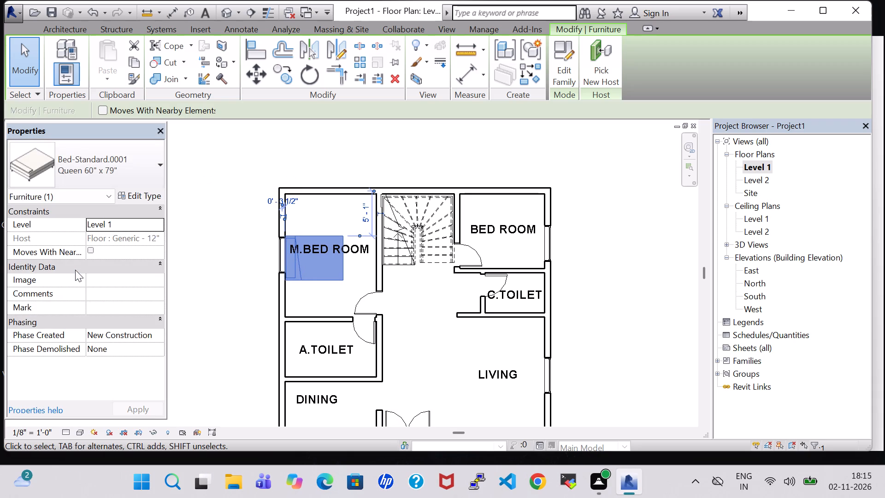
pyautogui.click(230, 225)
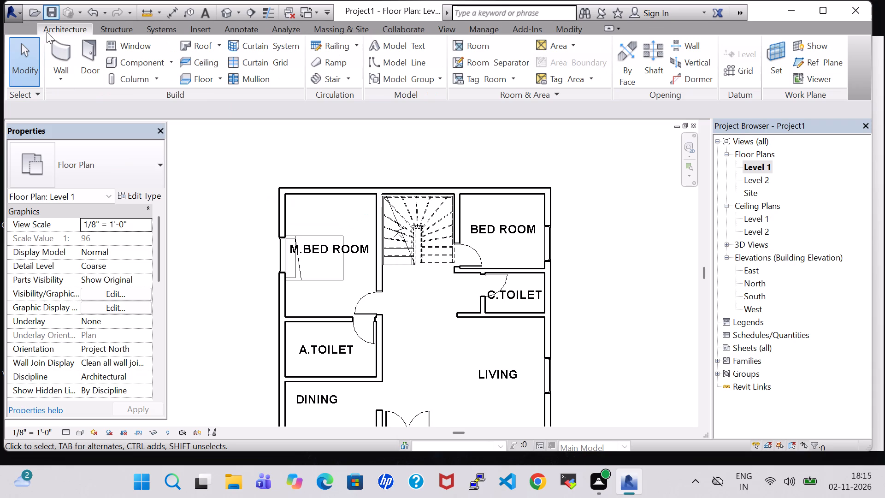
# Place a Double 54" x 75" Bed-Standard.0001 in BED ROOM with its headboard against the north wall.
pyautogui.click(56, 48)
pyautogui.click(65, 32)
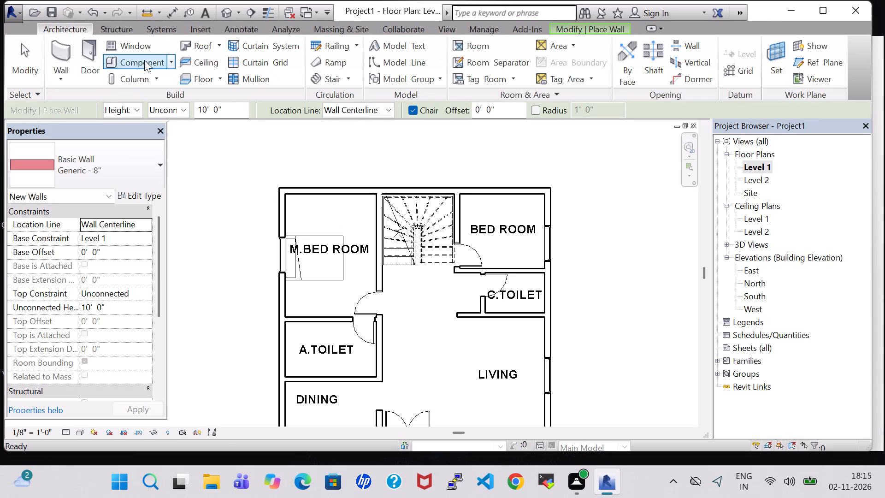
pyautogui.click(154, 66)
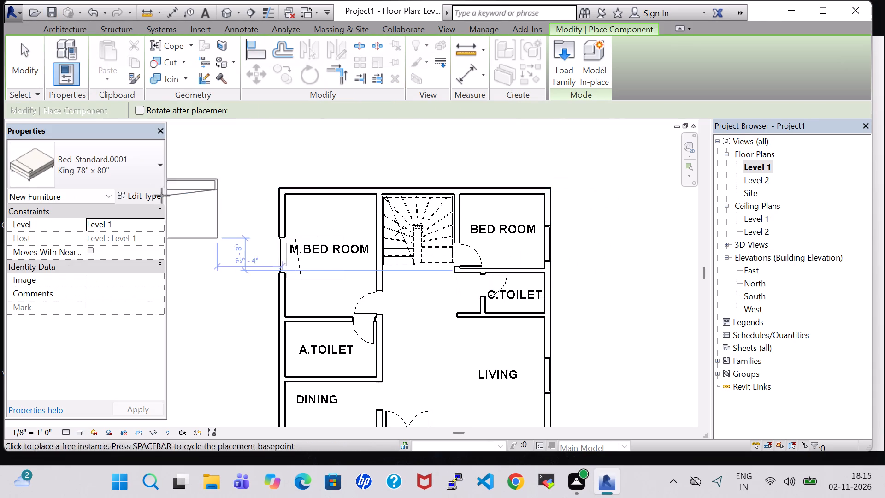
pyautogui.click(115, 165)
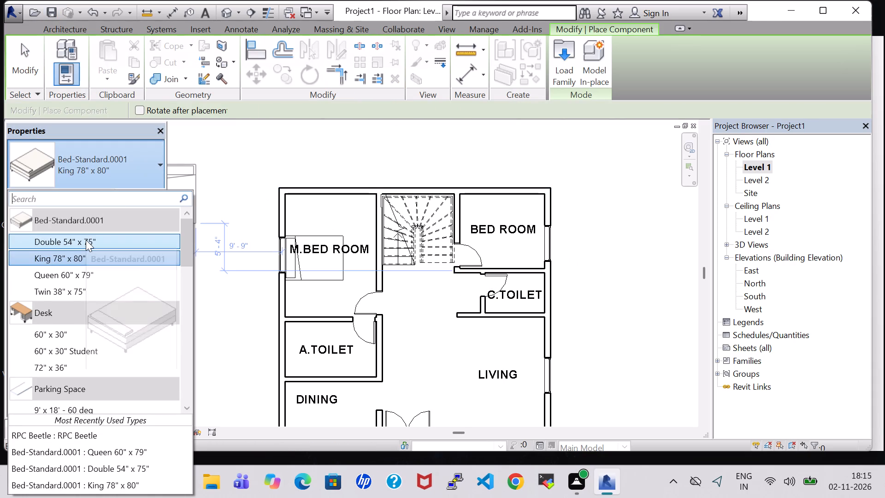
pyautogui.scroll(2, 86, 240)
pyautogui.click(86, 240)
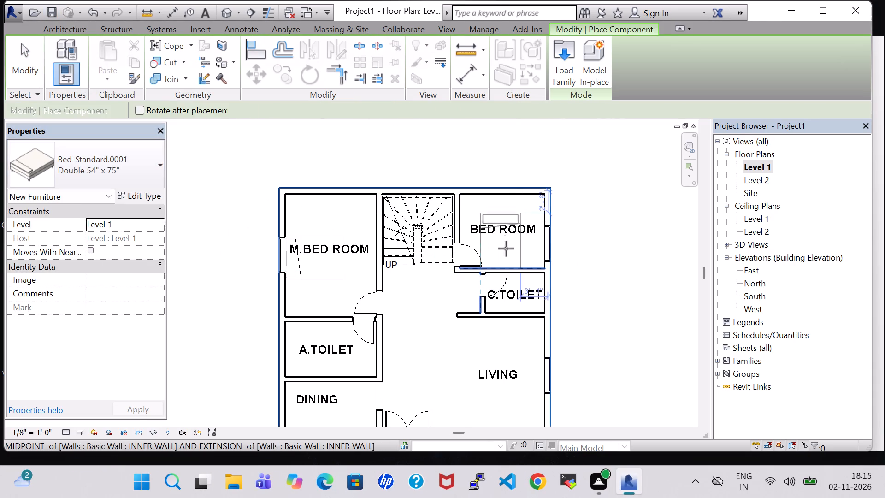
pyautogui.scroll(4, 506, 249)
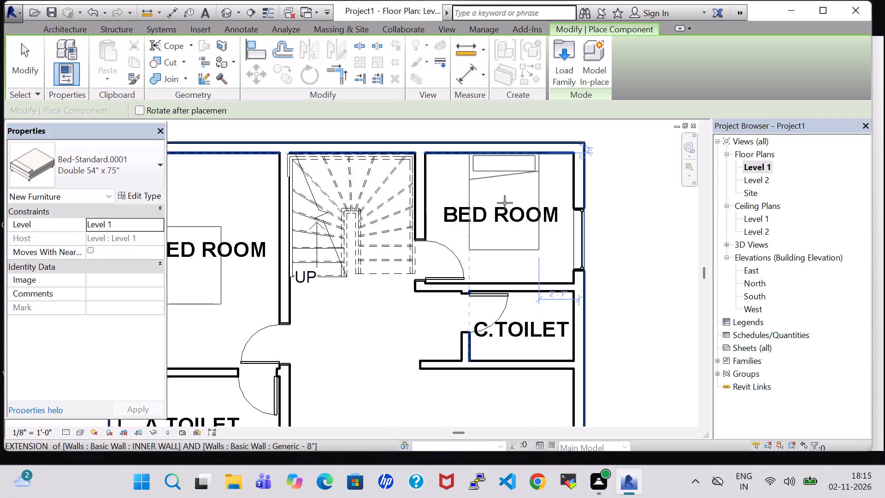
pyautogui.click(505, 203)
pyautogui.press('Escape')
pyautogui.press('Escape')
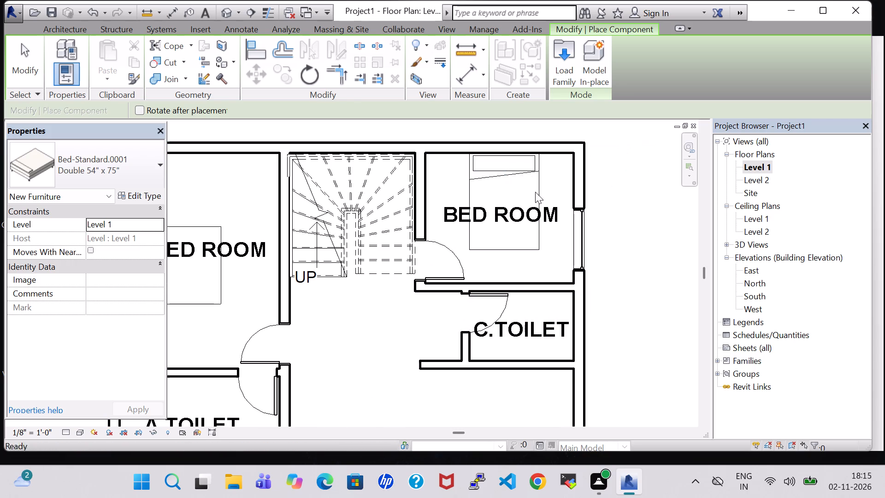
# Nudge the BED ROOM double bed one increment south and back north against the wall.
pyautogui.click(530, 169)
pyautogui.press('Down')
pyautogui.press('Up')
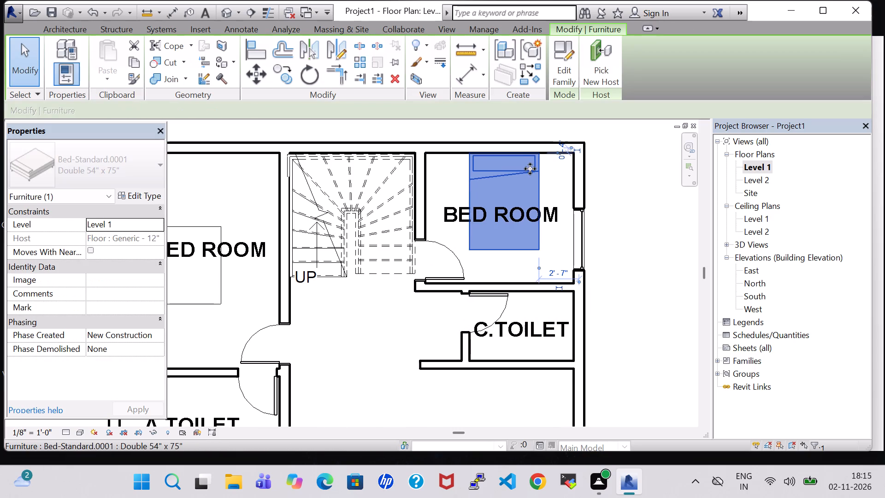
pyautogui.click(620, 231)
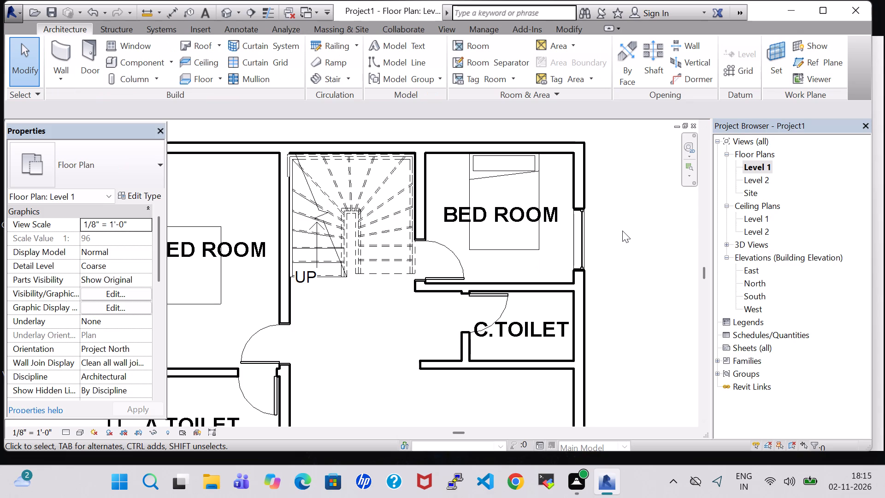
# Load the Table-Night Stand family from the Furniture > Tables folder of the US Imperial library.
pyautogui.click(142, 56)
pyautogui.click(563, 67)
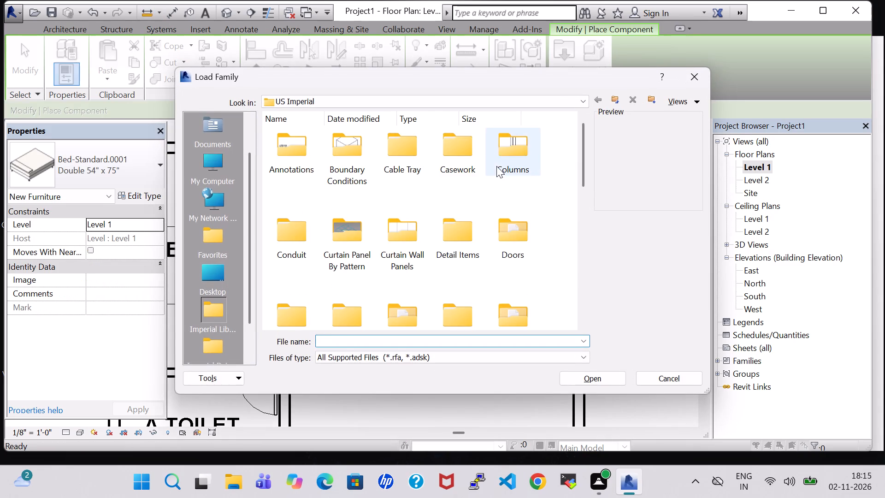
pyautogui.scroll(-1, 496, 166)
pyautogui.doubleClick(530, 185)
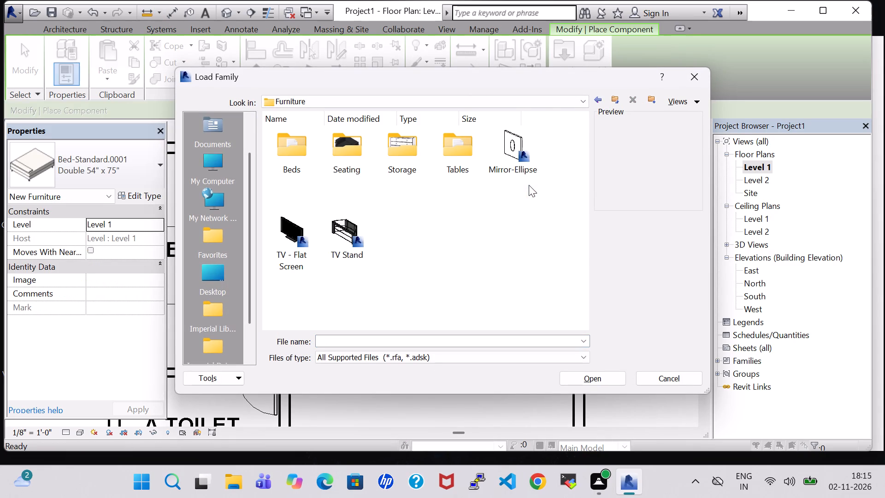
pyautogui.doubleClick(439, 161)
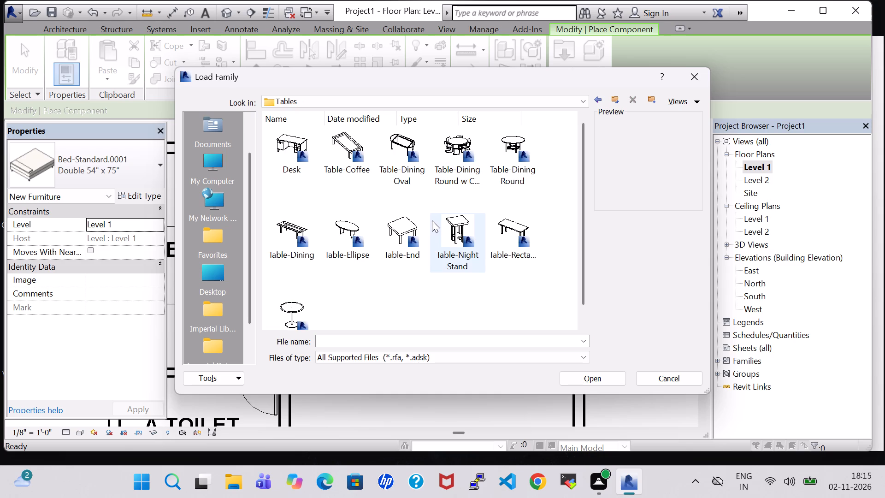
pyautogui.click(450, 225)
pyautogui.click(592, 380)
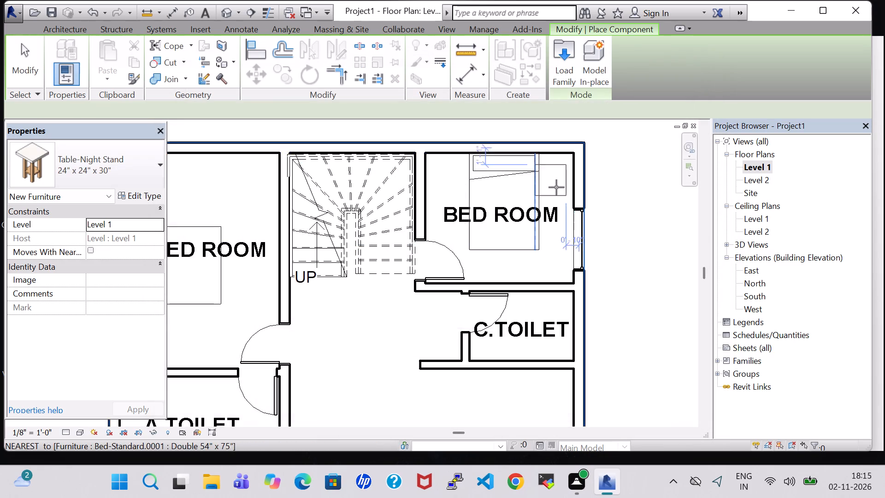
# Place a 24" x 24" x 30" night stand on each side of the BED ROOM bed, near the north wall.
pyautogui.scroll(9, 556, 187)
pyautogui.moveTo(566, 175); pyautogui.dragTo(556, 264, button='middle')
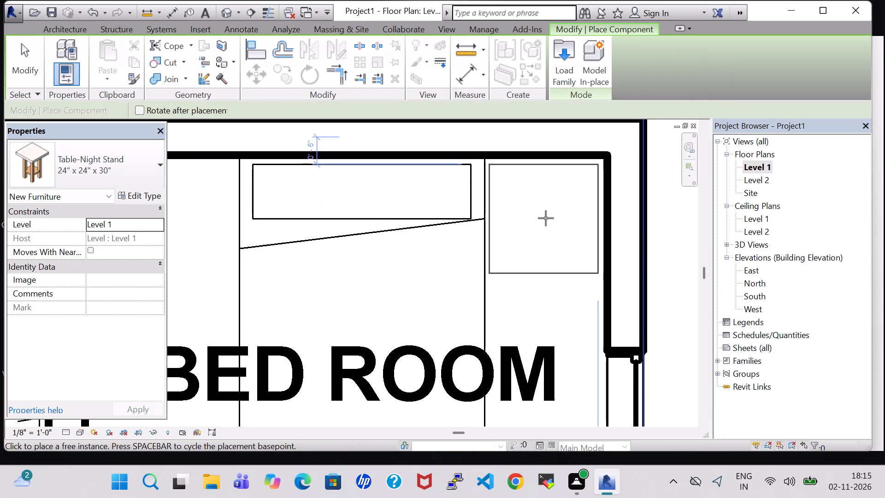
pyautogui.click(546, 218)
pyautogui.middleClick(546, 218)
pyautogui.moveTo(389, 230); pyautogui.dragTo(570, 233, button='middle')
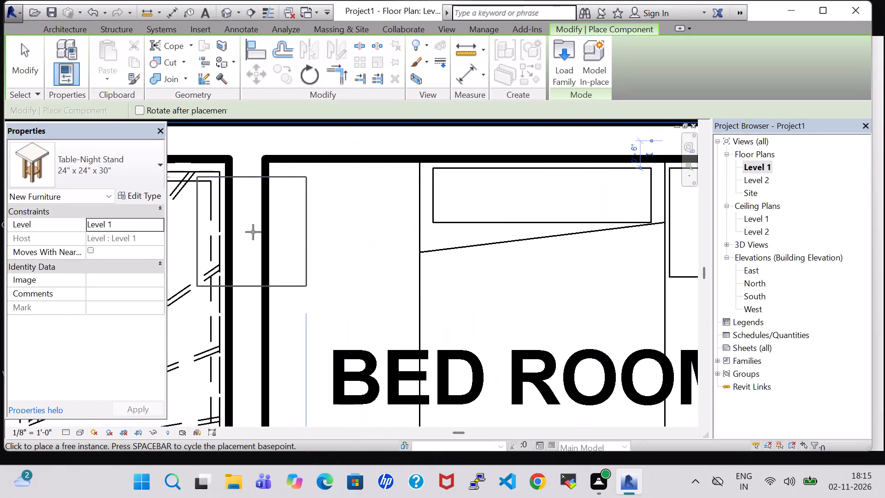
pyautogui.click(353, 224)
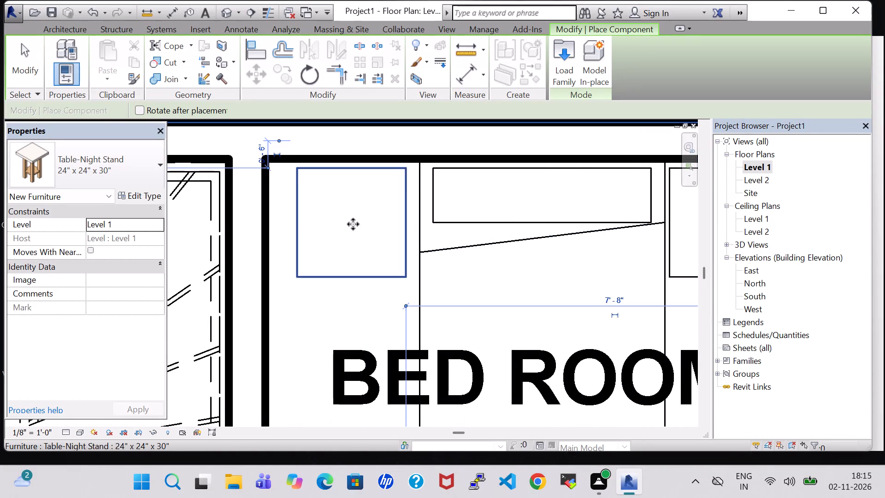
pyautogui.scroll(-4, 389, 265)
pyautogui.press('Escape')
pyautogui.press('Escape')
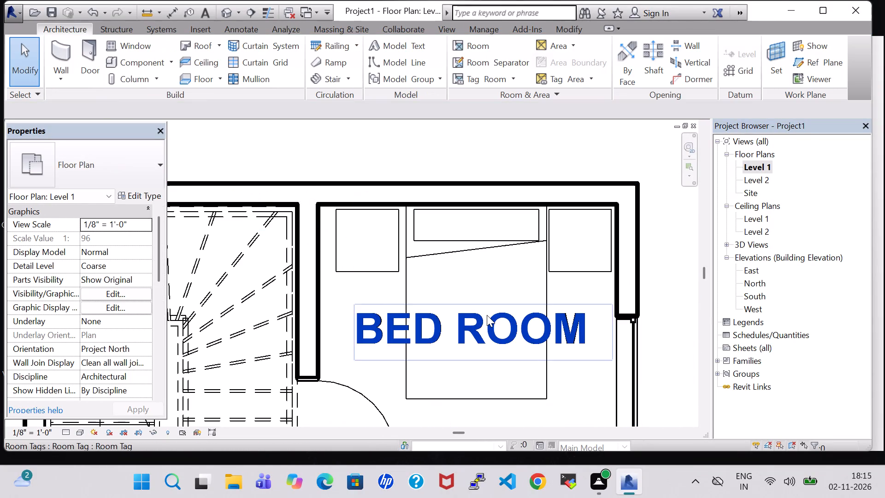
# Place 24" x 24" x 30" night stands south and north of the M.BED ROOM queen bed, near the west exterior wall.
pyautogui.moveTo(487, 315); pyautogui.dragTo(454, 251, button='middle')
pyautogui.scroll(-3, 454, 251)
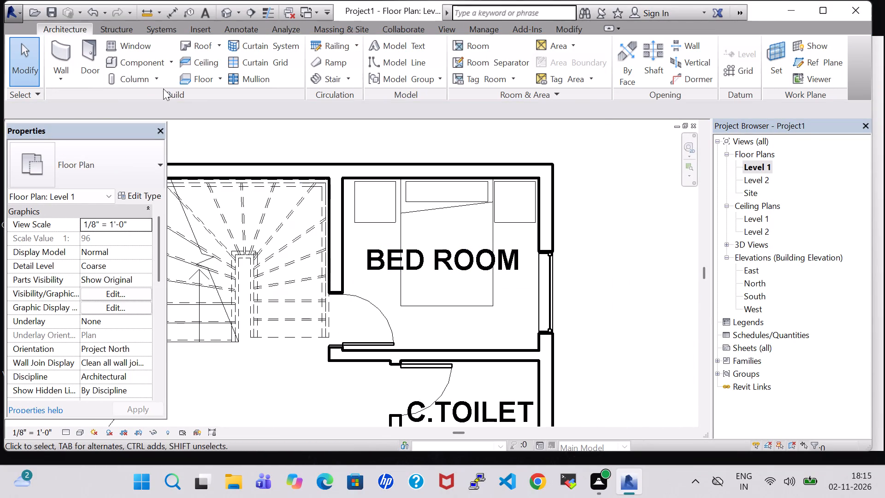
pyautogui.click(146, 67)
pyautogui.scroll(-1, 411, 290)
pyautogui.moveTo(440, 304); pyautogui.dragTo(531, 297, button='middle')
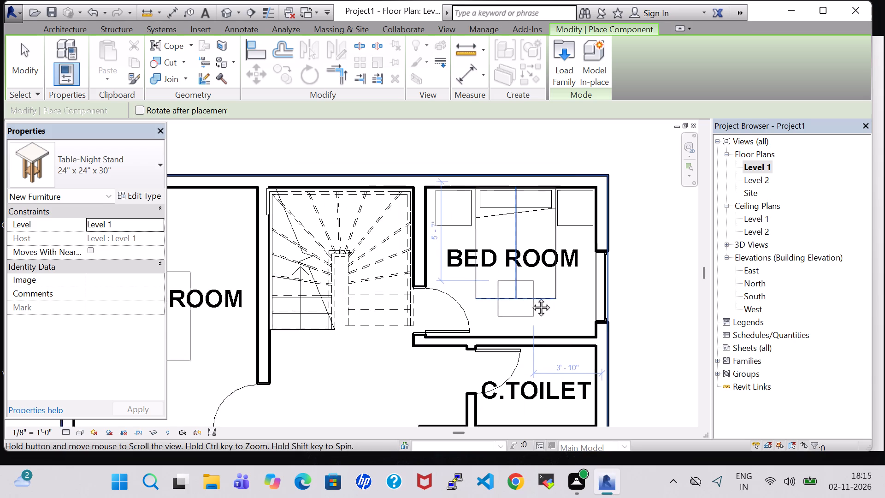
pyautogui.moveTo(531, 297); pyautogui.dragTo(569, 294, button='middle')
pyautogui.moveTo(330, 313); pyautogui.dragTo(586, 303, button='middle')
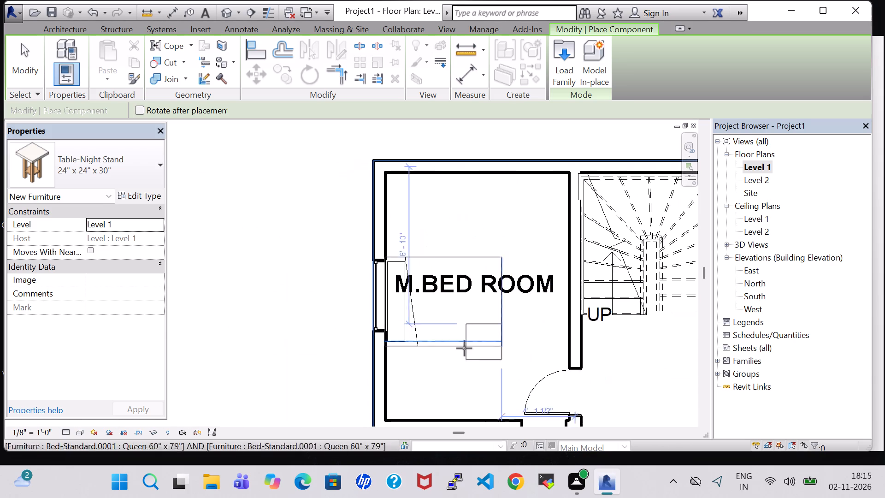
pyautogui.scroll(4, 420, 382)
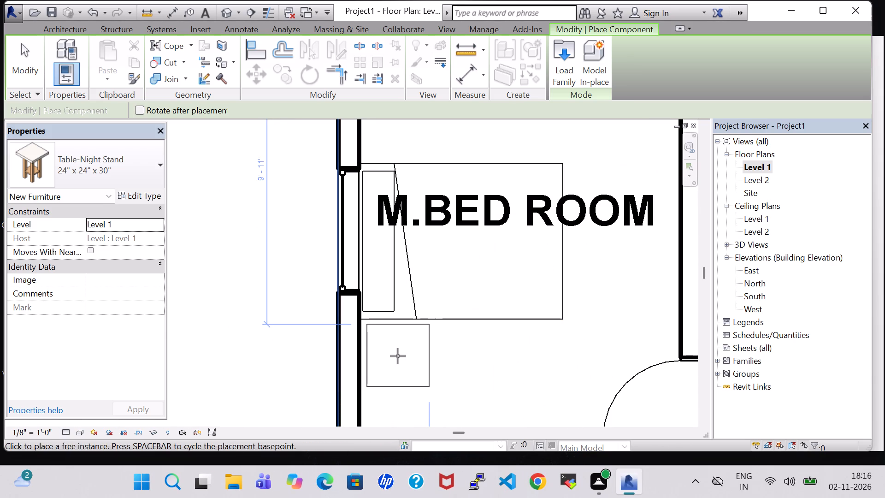
pyautogui.click(398, 356)
pyautogui.moveTo(435, 286); pyautogui.dragTo(456, 356, button='middle')
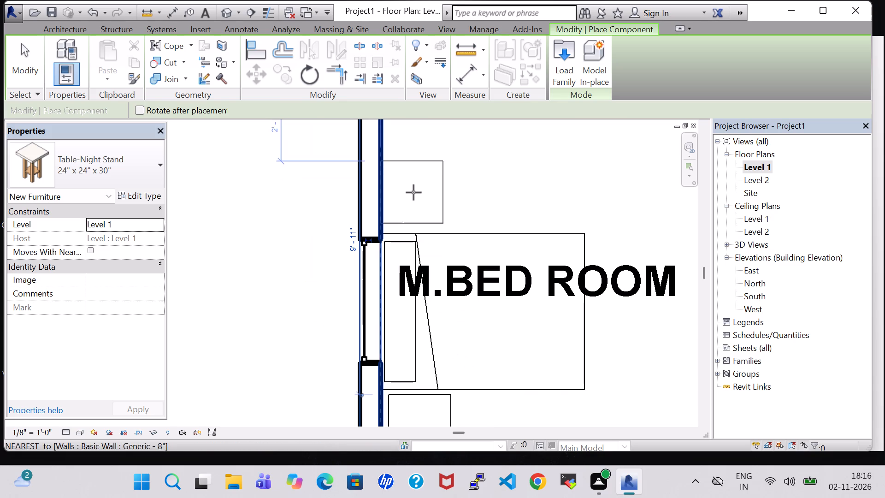
pyautogui.click(420, 196)
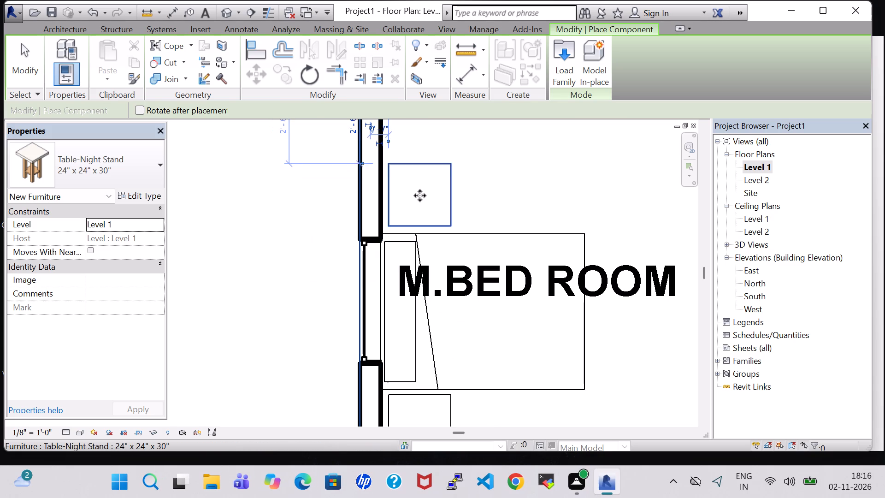
pyautogui.press('Escape')
pyautogui.press('Escape')
# Nudge the M.BED ROOM queen bed east to about 0' 6 1/2" from the west wall, level with the night stands.
pyautogui.click(478, 238)
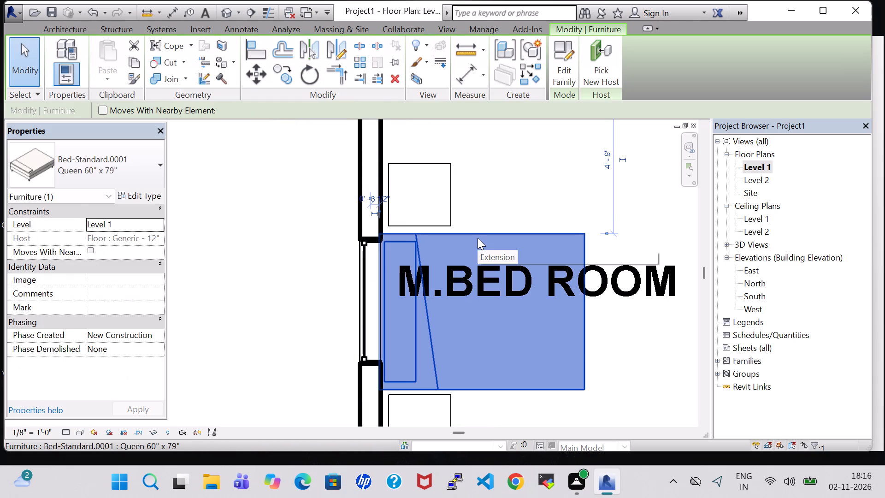
pyautogui.press('Right')
pyautogui.press('Right')
pyautogui.press('Right')
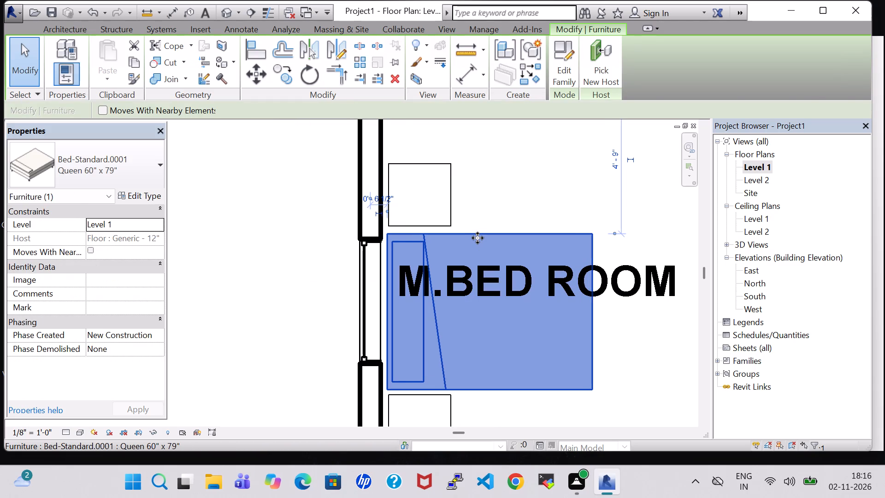
pyautogui.click(307, 233)
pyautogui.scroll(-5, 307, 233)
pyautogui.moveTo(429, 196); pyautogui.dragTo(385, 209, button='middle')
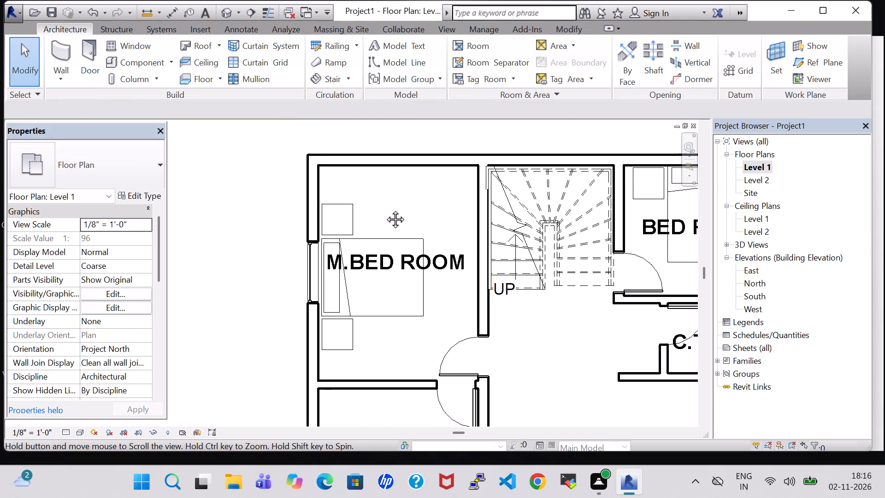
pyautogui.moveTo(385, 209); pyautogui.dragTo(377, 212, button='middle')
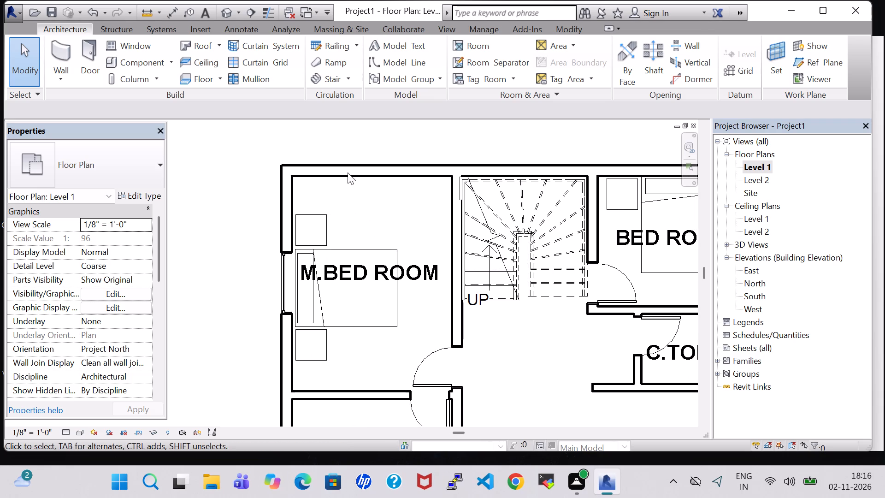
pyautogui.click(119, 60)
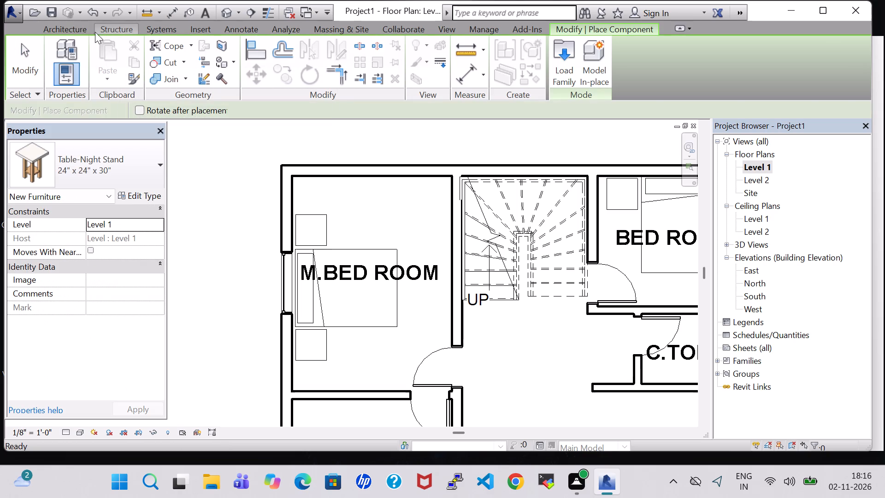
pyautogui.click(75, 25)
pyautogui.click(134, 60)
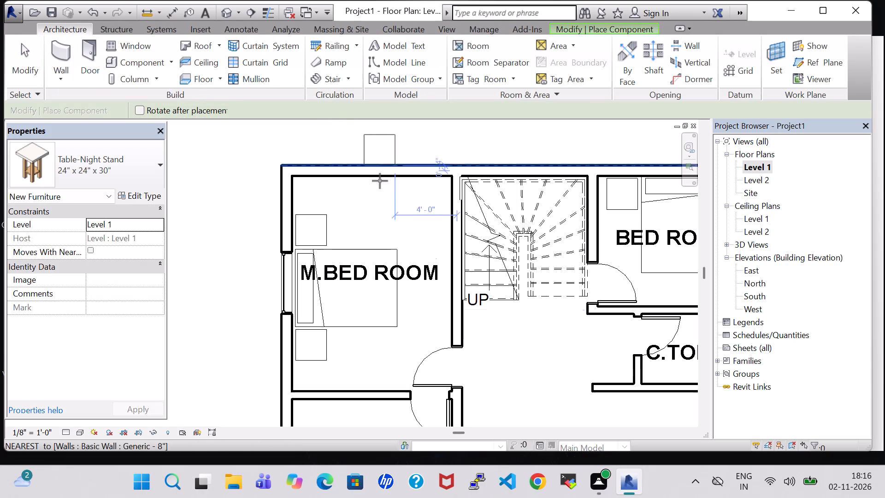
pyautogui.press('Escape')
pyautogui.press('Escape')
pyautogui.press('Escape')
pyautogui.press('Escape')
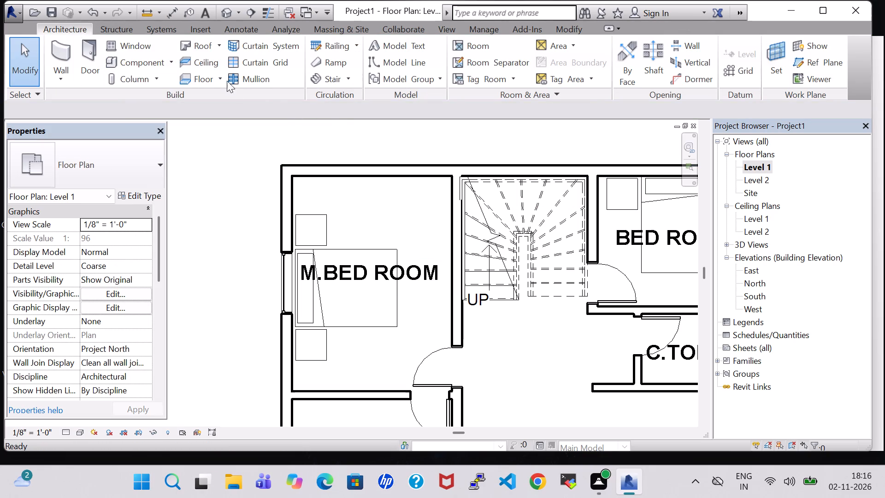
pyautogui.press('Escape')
# Load the TV Stand family from the Furniture folder of the US Imperial library.
pyautogui.click(153, 65)
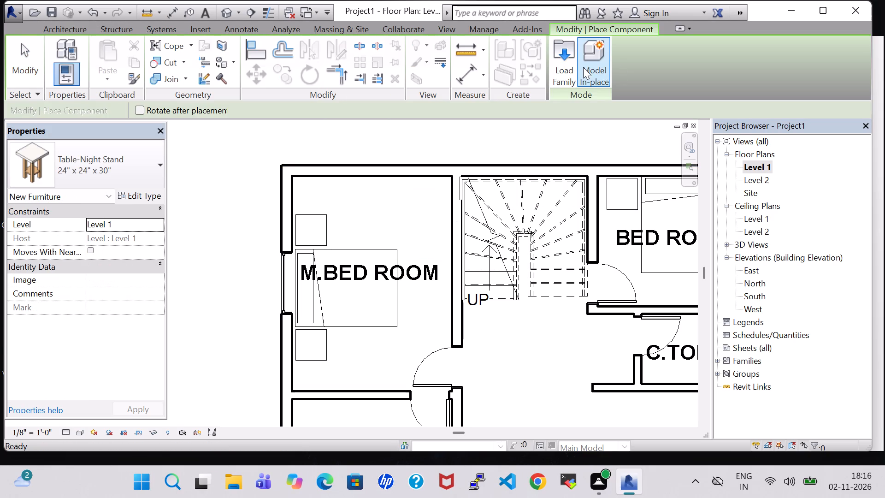
pyautogui.click(566, 69)
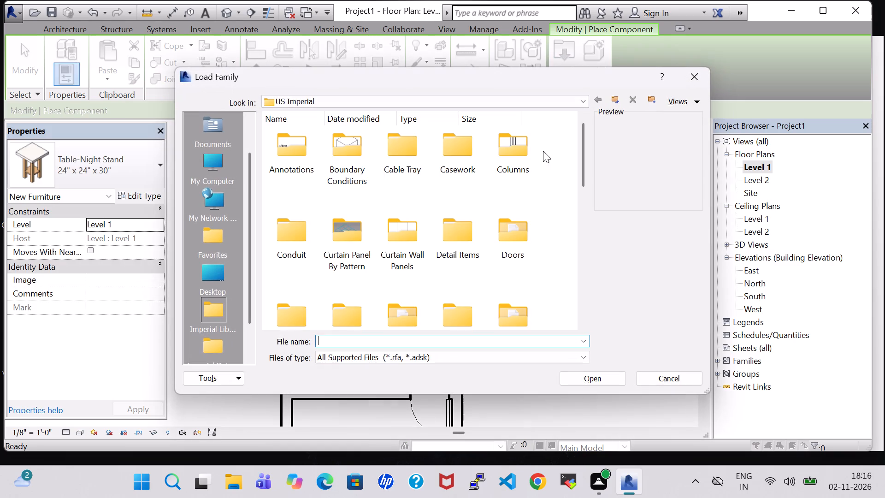
pyautogui.scroll(-1, 543, 152)
pyautogui.doubleClick(526, 186)
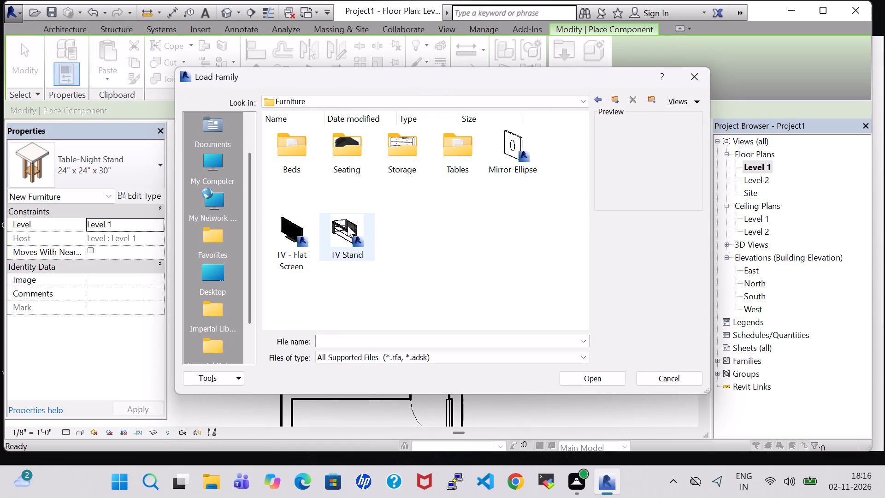
pyautogui.click(348, 225)
pyautogui.click(598, 382)
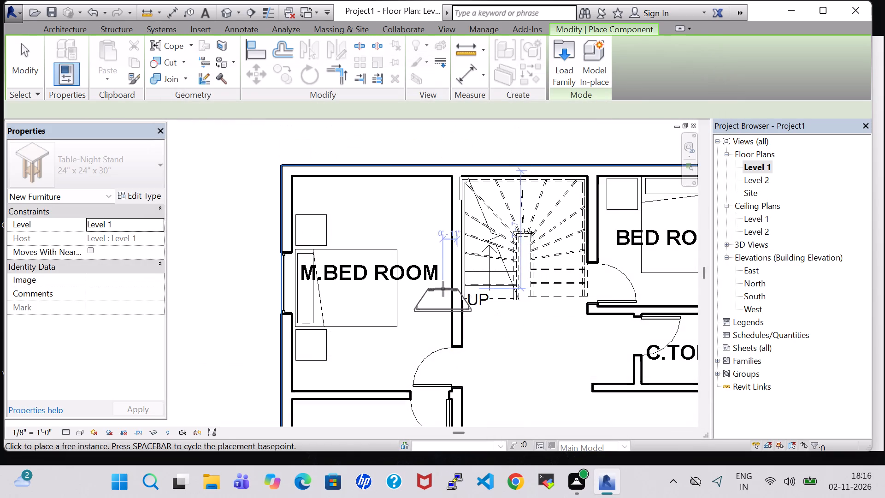
# Place a TV Stand against the M.BED ROOM's east wall, rotated so its wide side faces the queen bed.
pyautogui.press('space')
pyautogui.press('space')
pyautogui.press('space')
pyautogui.scroll(5, 439, 289)
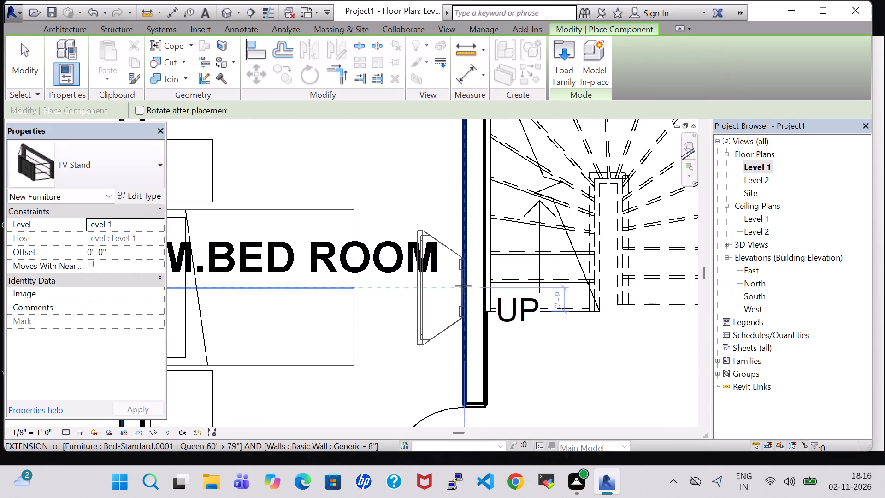
pyautogui.click(461, 270)
# Place another TV Stand against the BED ROOM's south wall, rotated to face the foot of the double bed.
pyautogui.scroll(-3, 461, 277)
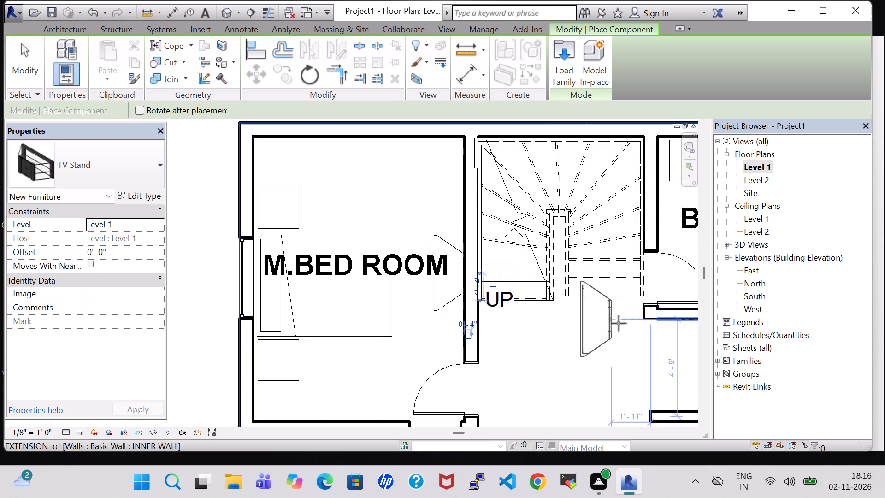
pyautogui.moveTo(619, 323); pyautogui.dragTo(507, 327, button='middle')
pyautogui.scroll(-3, 506, 327)
pyautogui.press('space')
pyautogui.press('space')
pyautogui.press('space')
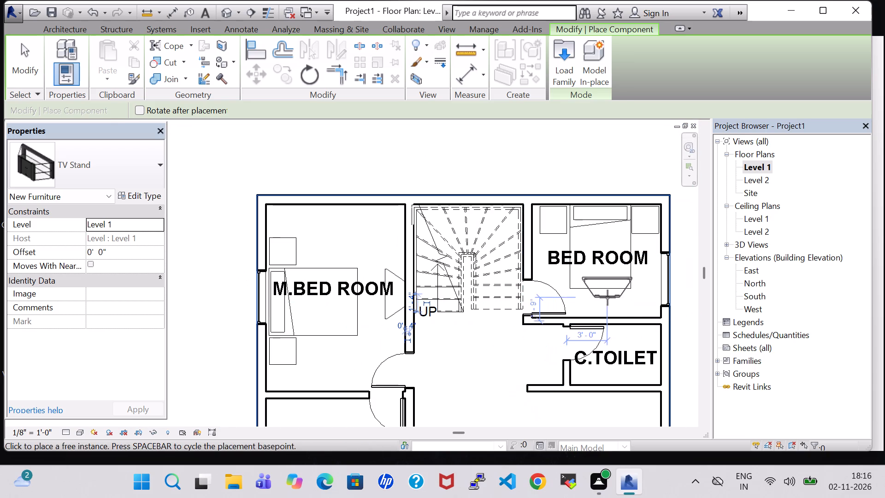
pyautogui.click(603, 322)
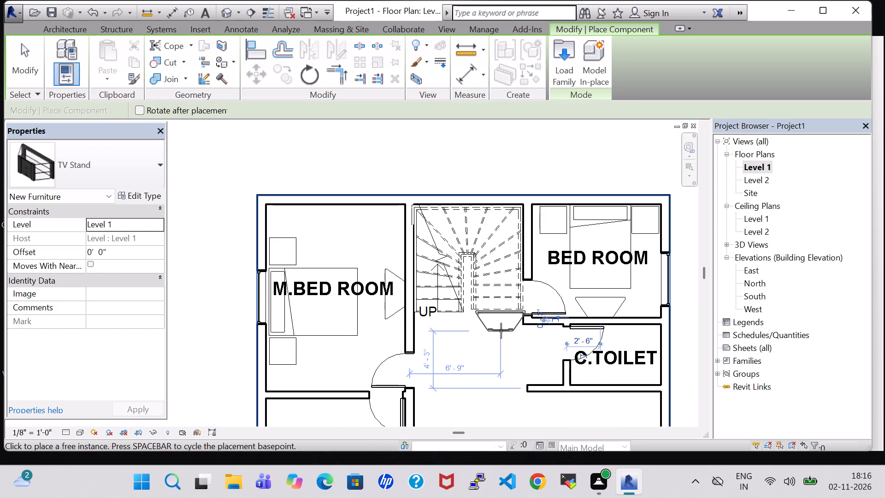
pyautogui.press('Escape')
pyautogui.press('Escape')
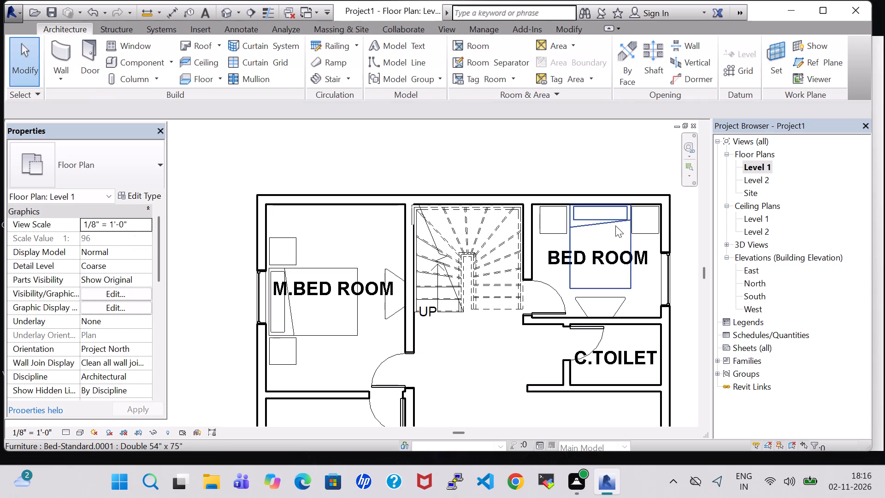
# Nudge the BED ROOM double bed west to about 2' 10" from the east wall.
pyautogui.click(615, 225)
pyautogui.press('Left')
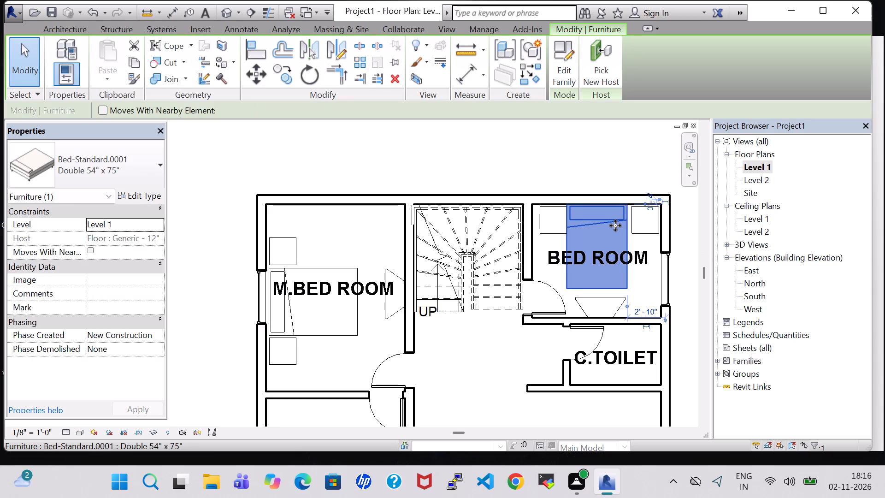
pyautogui.press('Down')
pyautogui.press('Up')
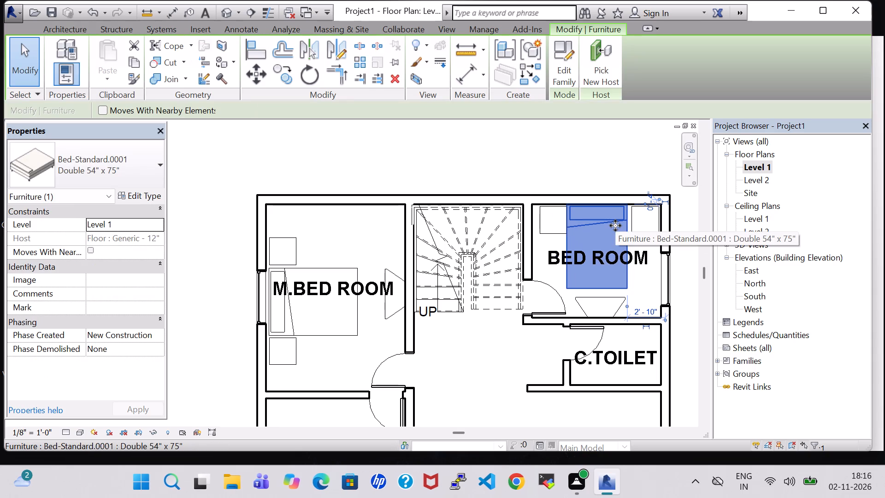
# Nudge the BED ROOM's western night stand slightly west, clear of the double bed.
pyautogui.click(556, 229)
pyautogui.press('Left')
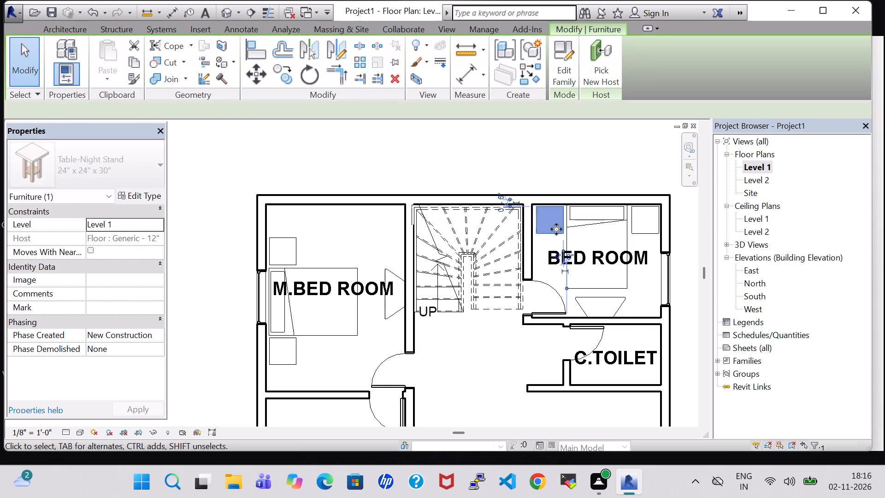
# Move the C.TOILET's south wall south to about 6' 8" from the wall between the BED ROOM and C.TOILET.
pyautogui.click(574, 157)
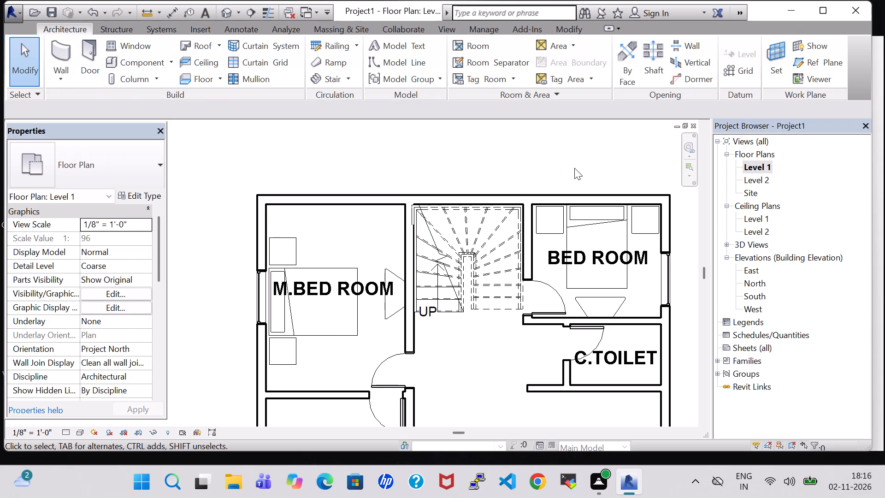
pyautogui.scroll(-3, 574, 168)
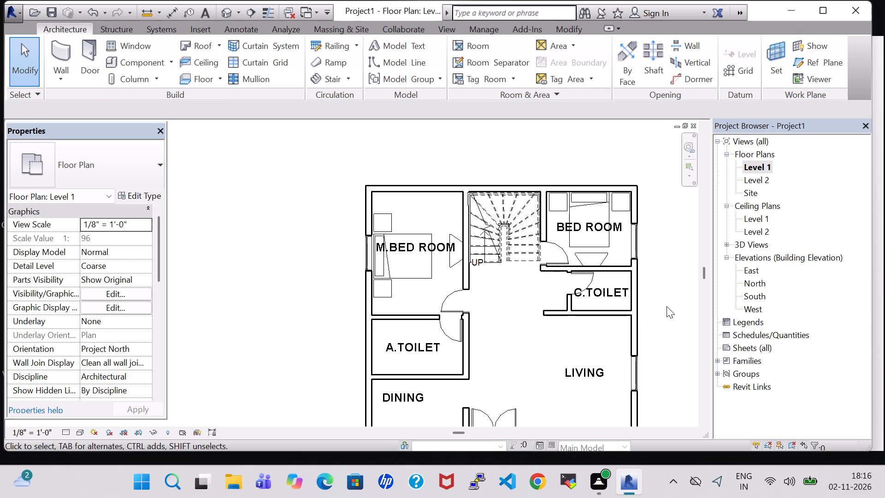
pyautogui.click(589, 319)
pyautogui.press('Down')
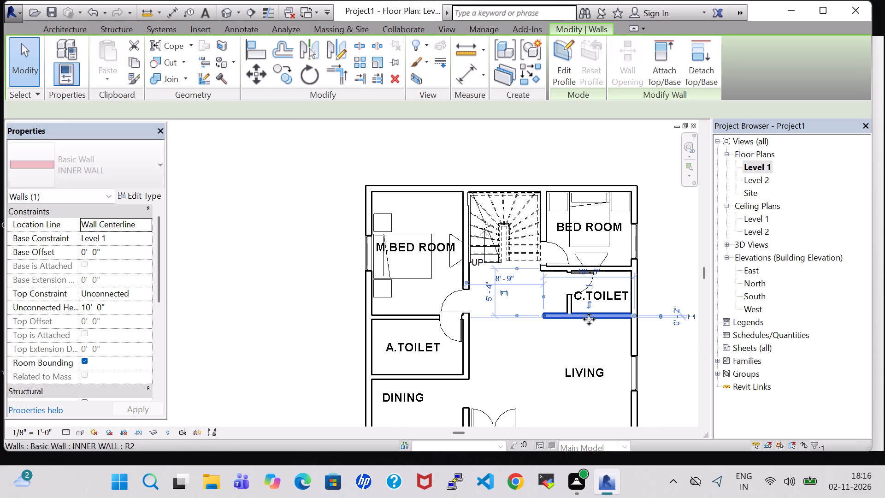
pyautogui.press('Down')
pyautogui.press('Down')
pyautogui.press('Down')
pyautogui.press('Down')
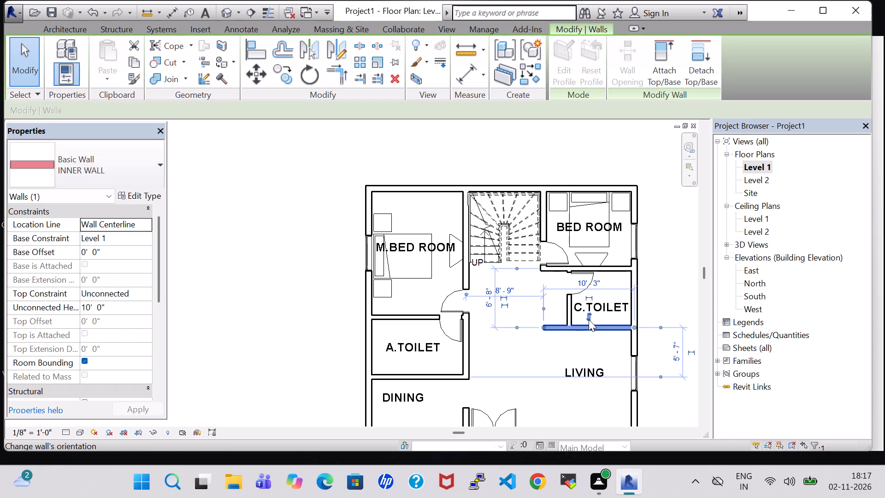
# Nudge the wall between the BED ROOM and C.TOILET south in small steps, then undo the last nudge.
pyautogui.click(612, 266)
pyautogui.press('Down')
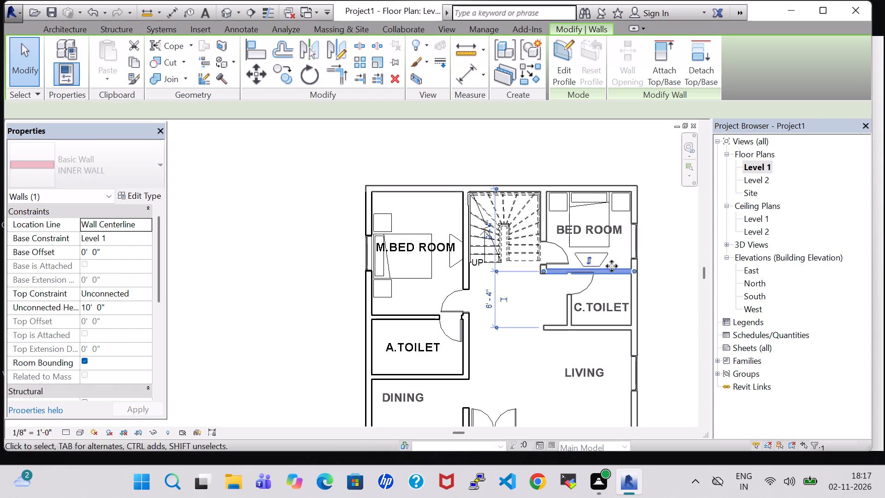
pyautogui.press('Down')
pyautogui.press('Down')
pyautogui.press('Down')
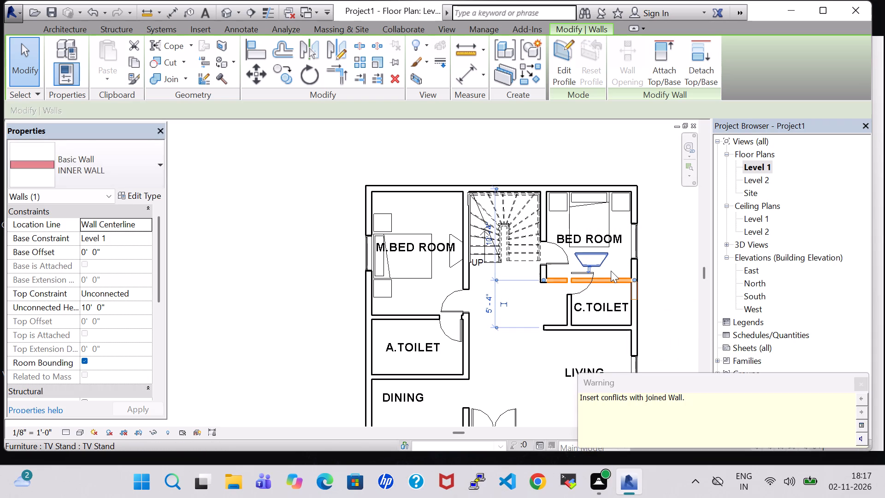
pyautogui.hotkey('ctrl', 'z')
pyautogui.click(666, 271)
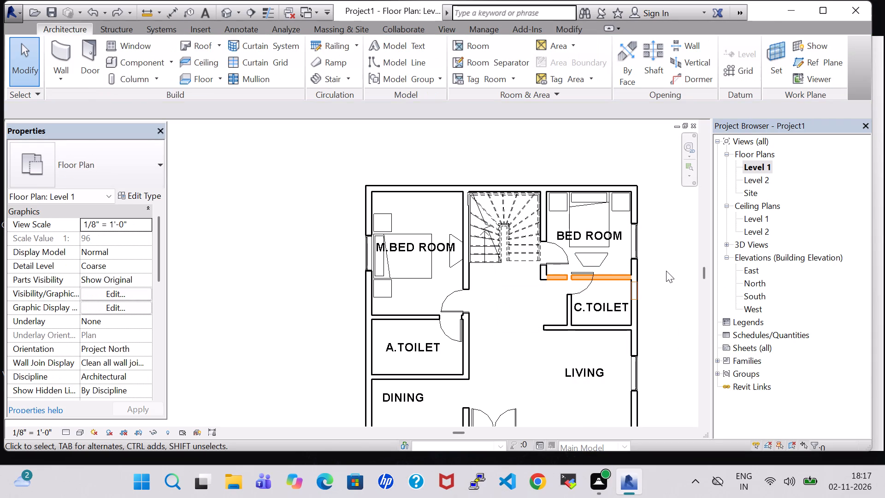
# Nudge the C.TOILET door south along its wall to about 1' 6" from the BED ROOM partition wall.
pyautogui.scroll(4, 666, 271)
pyautogui.click(523, 302)
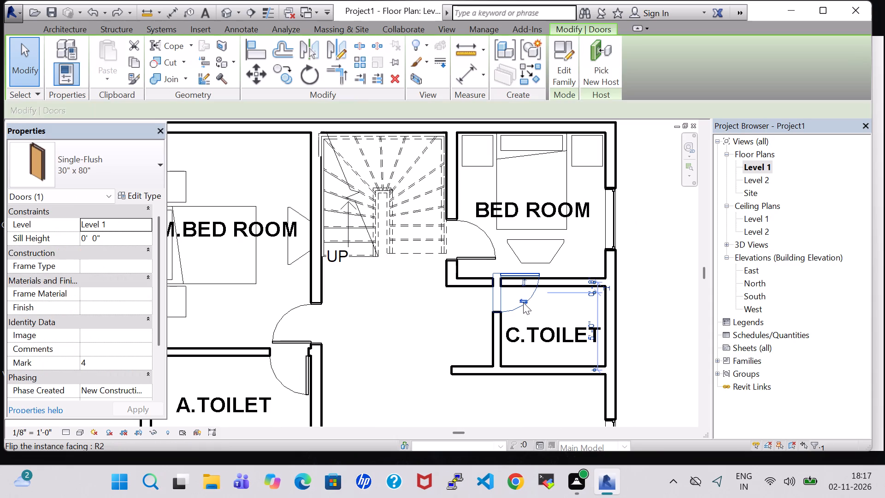
pyautogui.press('Down')
pyautogui.press('Down')
pyautogui.press('Down')
pyautogui.press('Down')
pyautogui.press('Down')
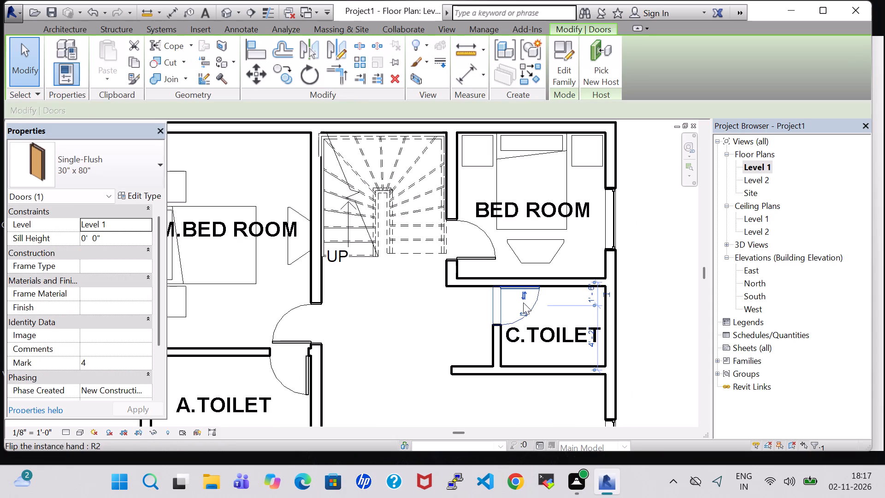
pyautogui.press('Down')
pyautogui.press('Up')
# Nudge the BED ROOM TV Stand south until it sits against the room's south wall.
pyautogui.click(547, 248)
pyautogui.click(548, 237)
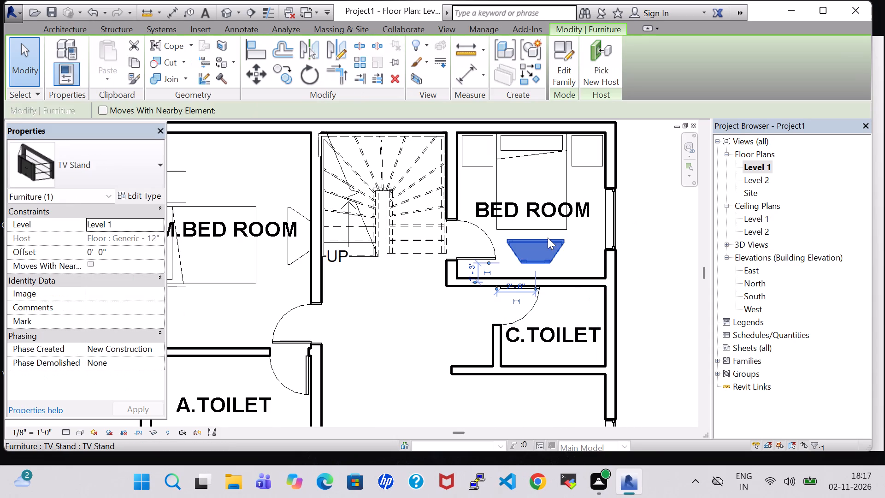
pyautogui.press('Down')
pyautogui.press('Down')
pyautogui.press('Down')
pyautogui.press('Down')
pyautogui.press('Down')
pyautogui.press('Down')
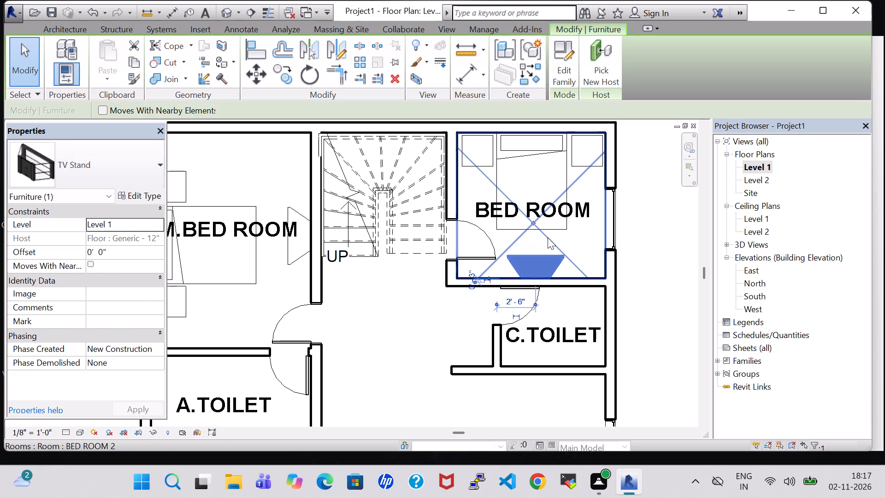
pyautogui.press('Up')
pyautogui.press('Down')
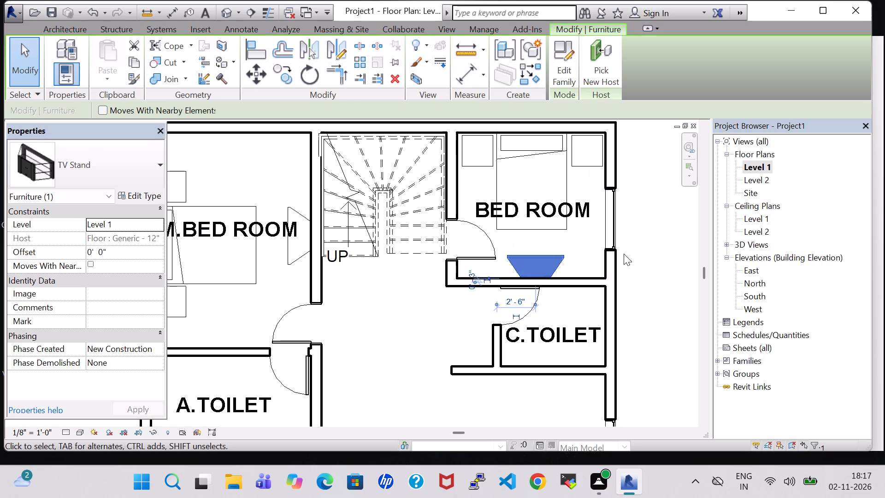
pyautogui.click(634, 257)
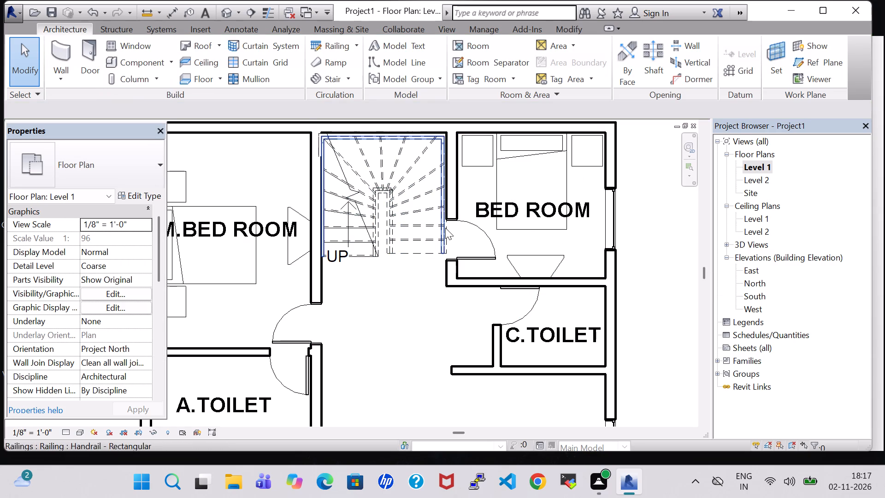
# Nudge the BED ROOM door south along its wall to about 2' 1" from the room's south wall.
pyautogui.click(489, 253)
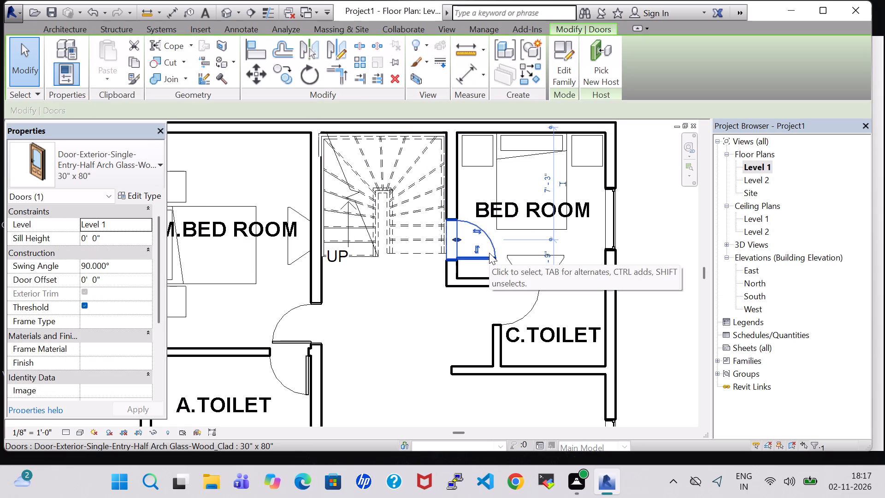
pyautogui.press('Down')
pyautogui.press('Down')
pyautogui.press('Down')
pyautogui.press('Down')
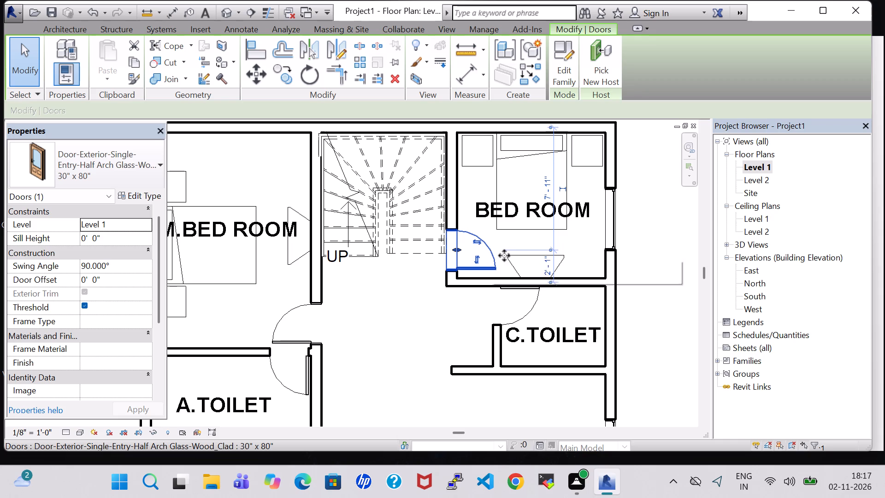
pyautogui.click(644, 263)
# Nudge the wall between the M.BED ROOM and A.TOILET slightly south to enlarge the M.BED ROOM.
pyautogui.scroll(-2, 408, 286)
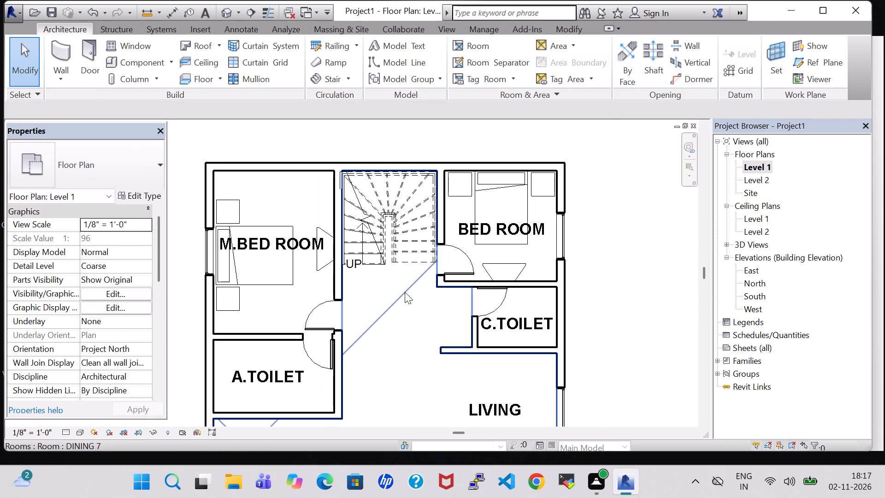
pyautogui.click(279, 340)
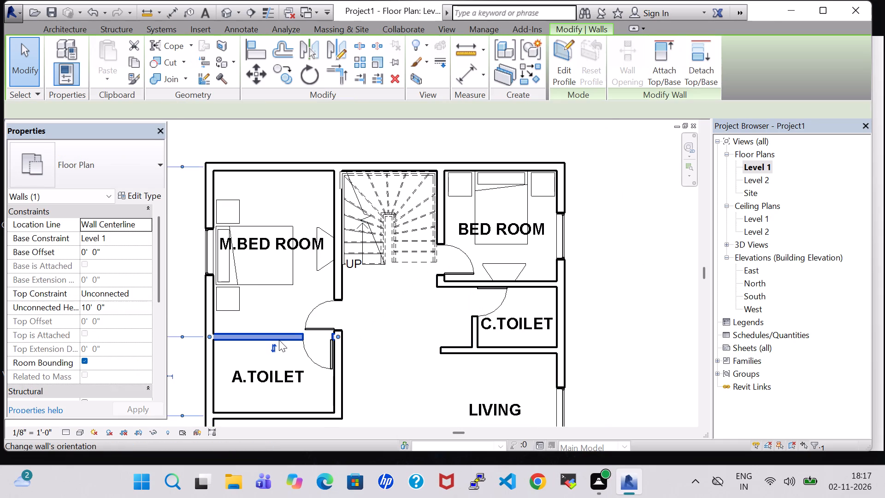
pyautogui.press('Down')
pyautogui.press('Down')
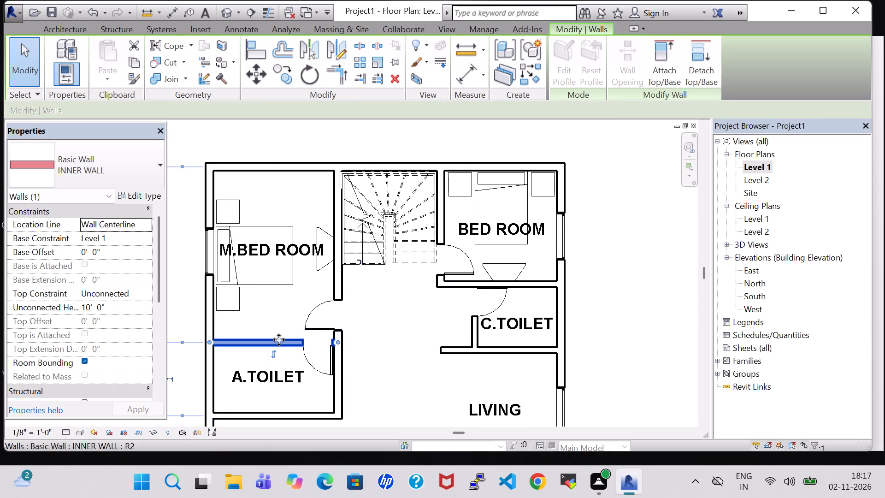
pyautogui.press('Down')
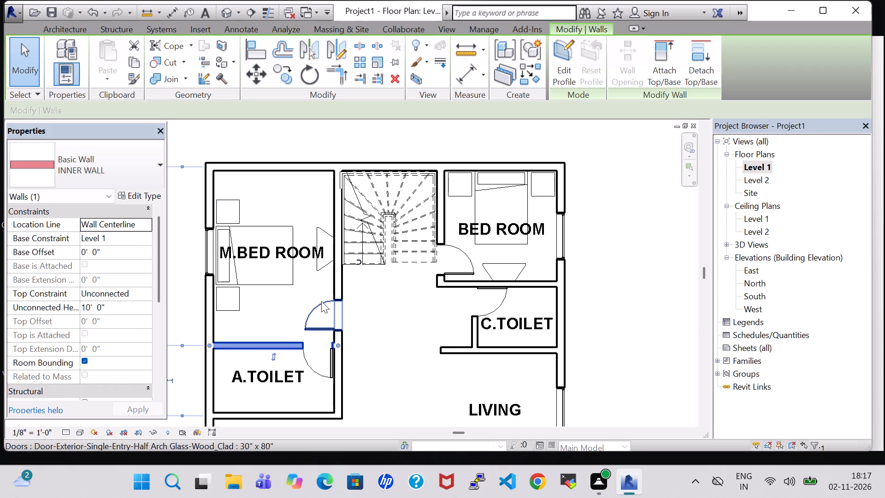
# Nudge the M.BED ROOM entrance door south to about 1' 10" from the A.TOILET's north wall.
pyautogui.click(321, 301)
pyautogui.press('Down')
pyautogui.press('Down')
pyautogui.press('Down')
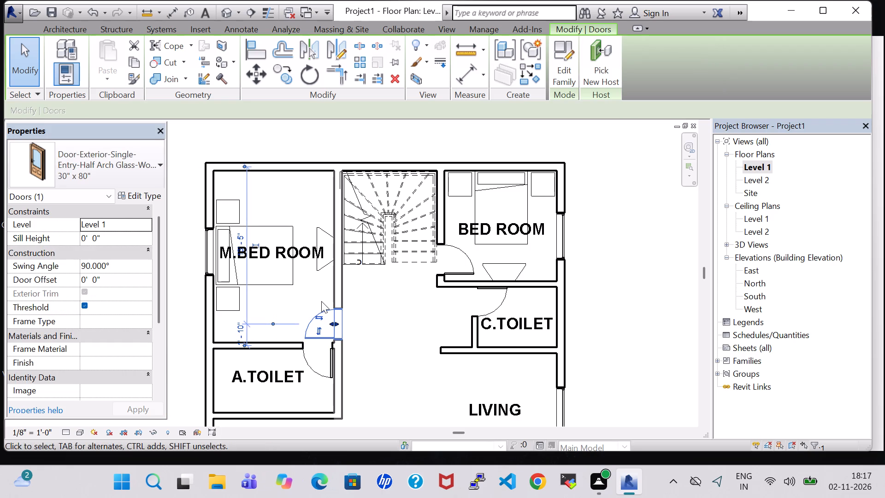
pyautogui.click(401, 353)
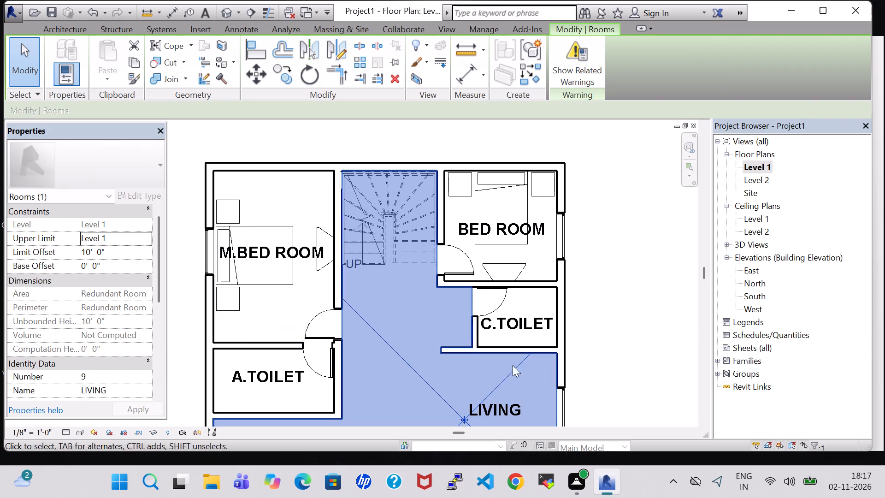
pyautogui.click(630, 360)
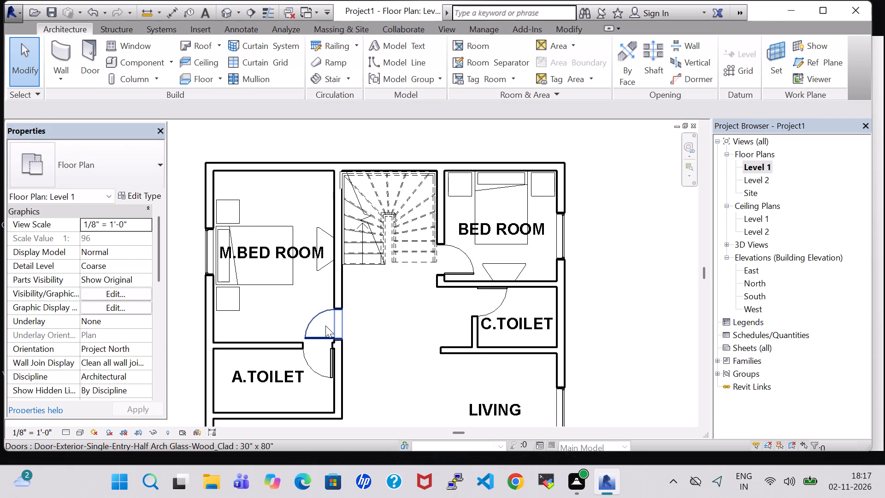
# Nudge the wall between the M.BED ROOM and A.TOILET slightly farther south.
pyautogui.scroll(-2, 337, 328)
pyautogui.scroll(5, 522, 345)
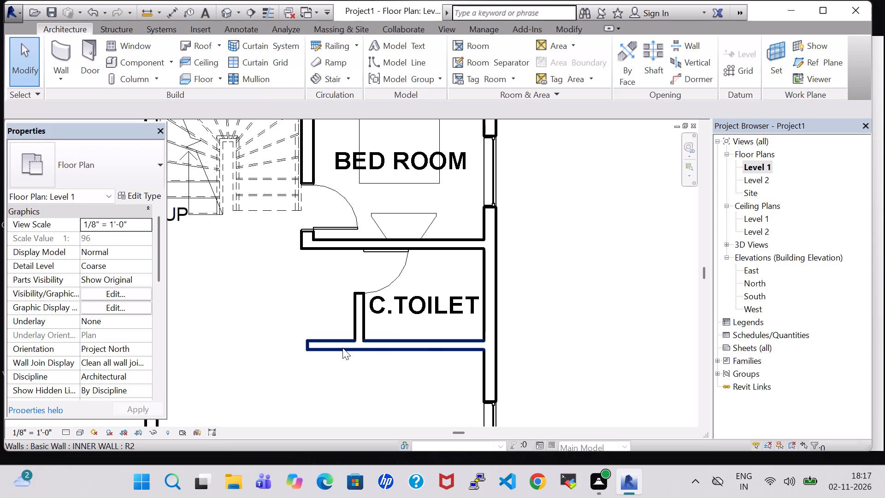
pyautogui.click(342, 348)
pyautogui.moveTo(255, 355); pyautogui.dragTo(493, 360, button='middle')
pyautogui.click(284, 356)
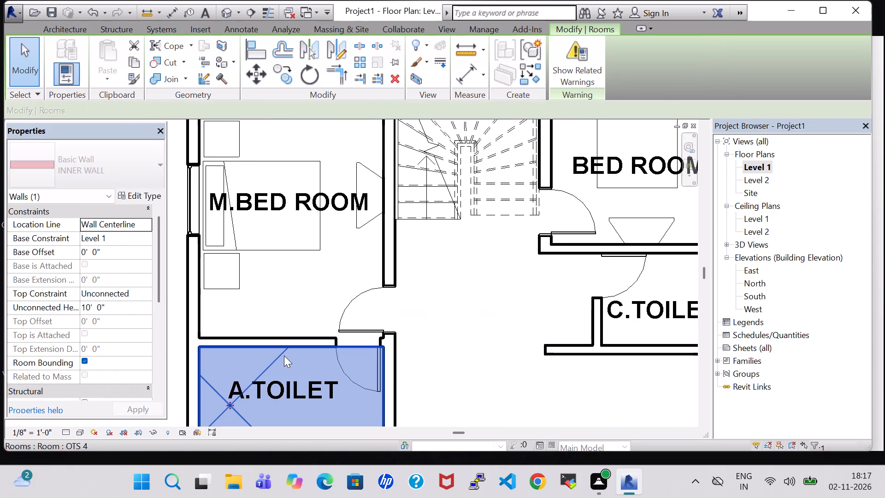
pyautogui.click(318, 286)
pyautogui.click(313, 346)
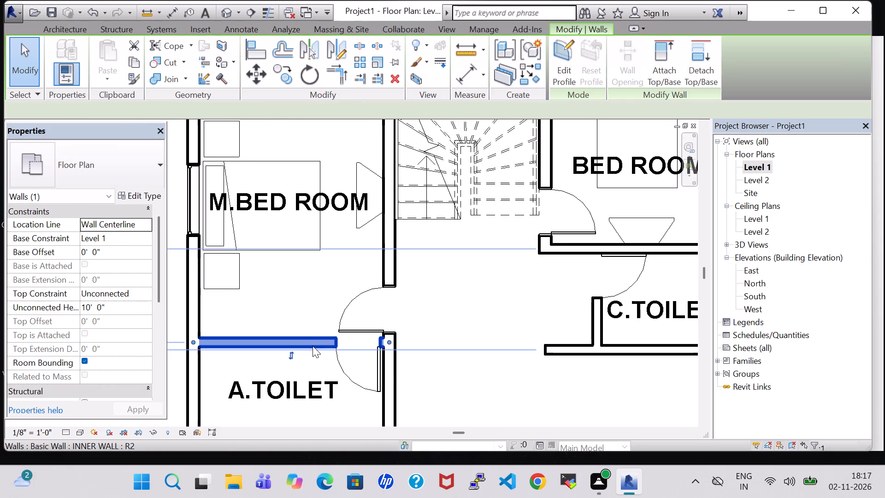
pyautogui.press('Down')
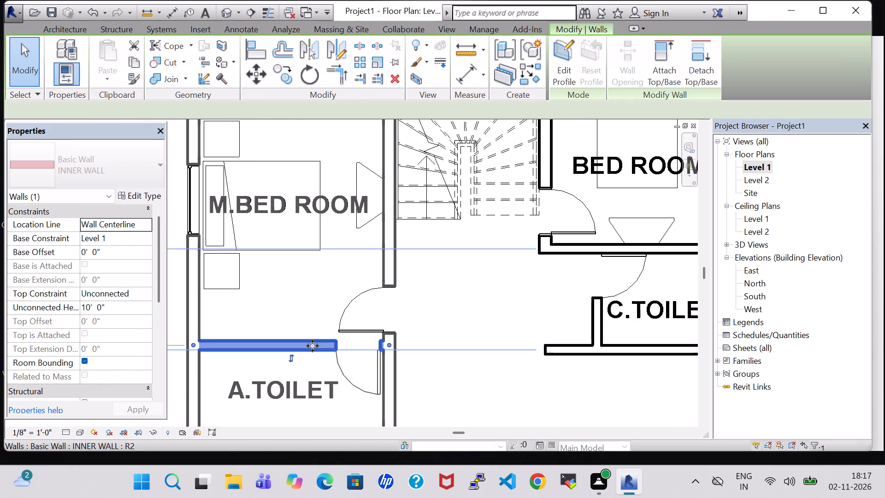
pyautogui.click(423, 342)
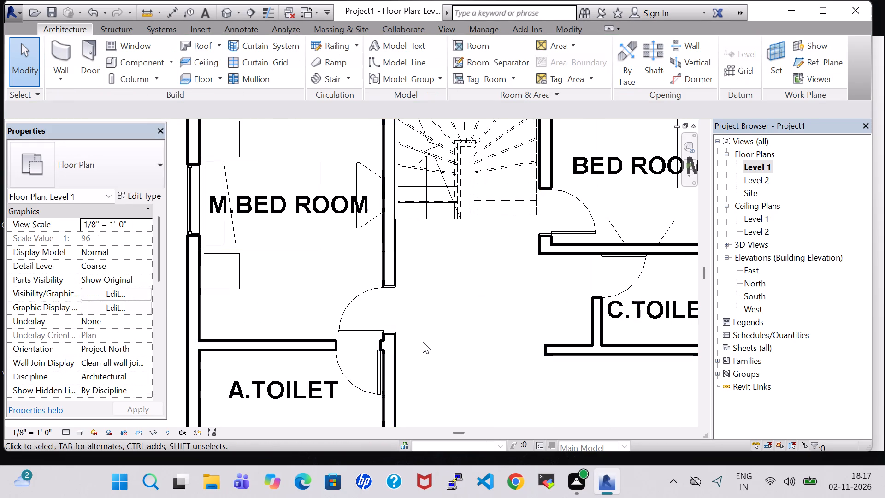
# Nudge the M.BED ROOM entrance door south again to about 1' 10" from the A.TOILET's north wall.
pyautogui.click(368, 330)
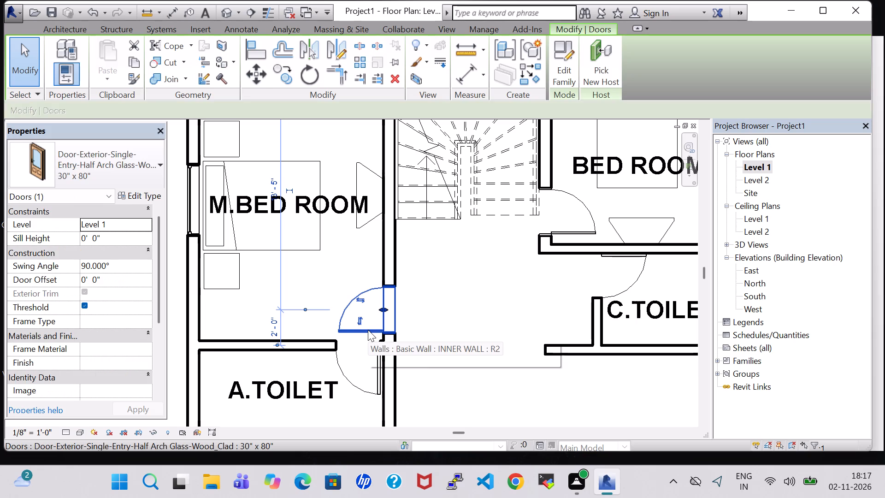
pyautogui.press('Down')
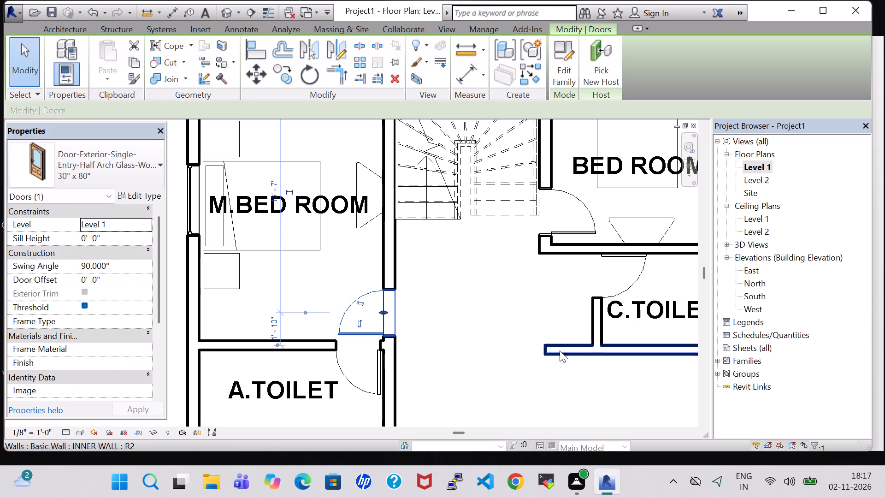
pyautogui.click(472, 370)
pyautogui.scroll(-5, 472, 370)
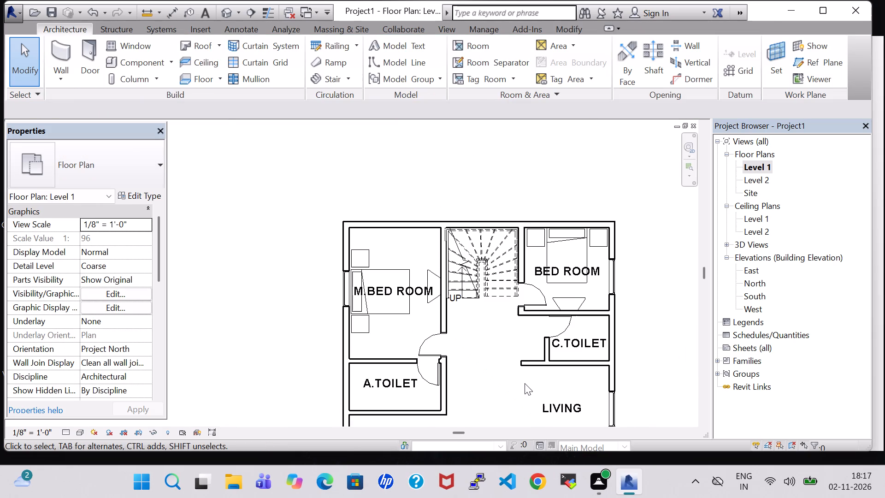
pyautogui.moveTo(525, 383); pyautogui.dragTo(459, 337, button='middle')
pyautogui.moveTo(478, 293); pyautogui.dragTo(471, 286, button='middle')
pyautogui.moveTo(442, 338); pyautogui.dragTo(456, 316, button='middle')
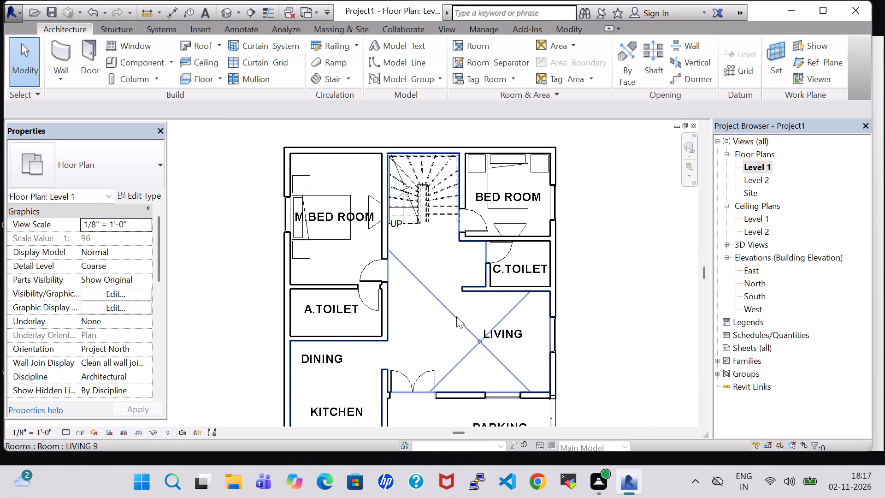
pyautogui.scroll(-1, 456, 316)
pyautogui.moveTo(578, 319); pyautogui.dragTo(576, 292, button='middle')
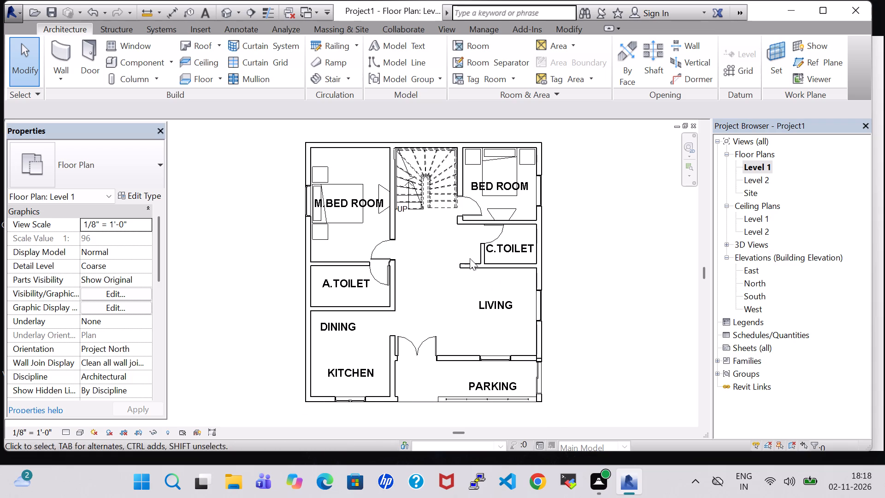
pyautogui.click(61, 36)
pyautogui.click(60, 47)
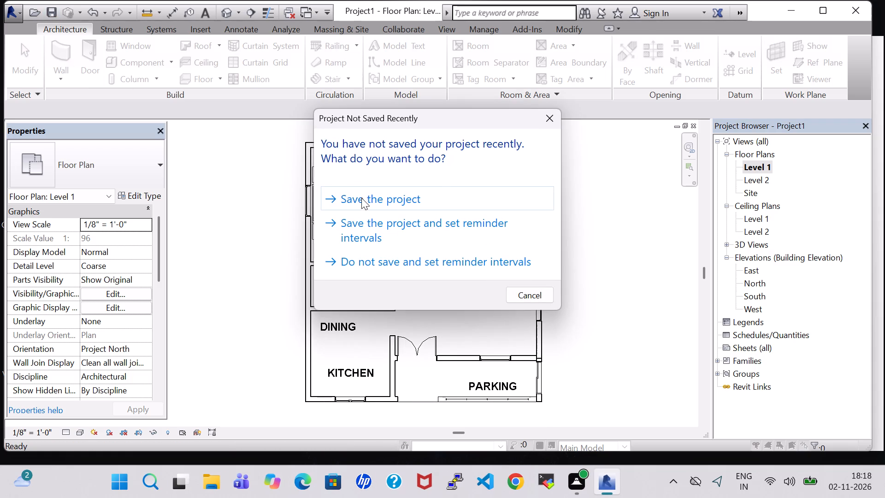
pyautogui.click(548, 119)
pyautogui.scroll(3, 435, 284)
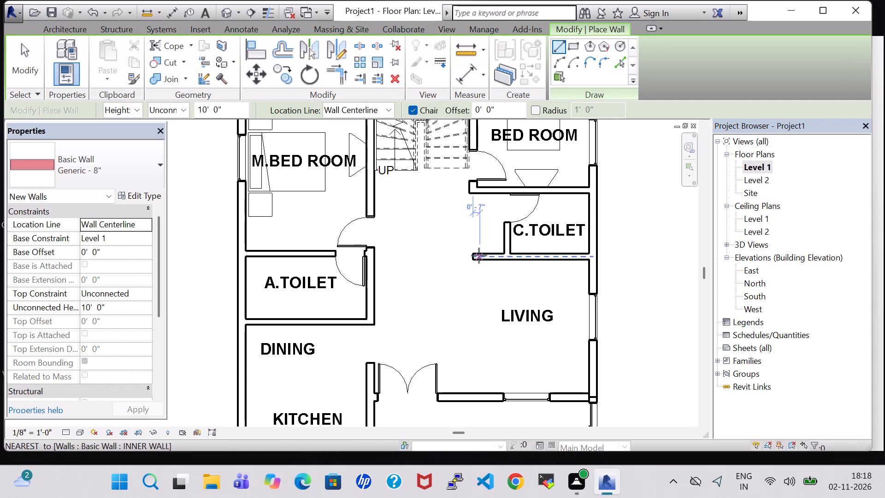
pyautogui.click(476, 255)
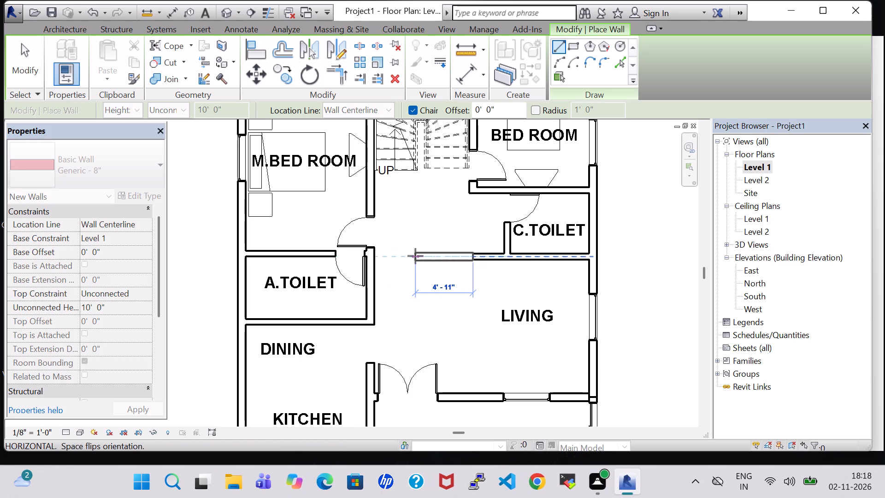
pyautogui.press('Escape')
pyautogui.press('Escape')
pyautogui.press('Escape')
# Nudge the wall between the M.BED ROOM and A.TOILET slightly south, in line with the C.TOILET's south wall.
pyautogui.click(307, 251)
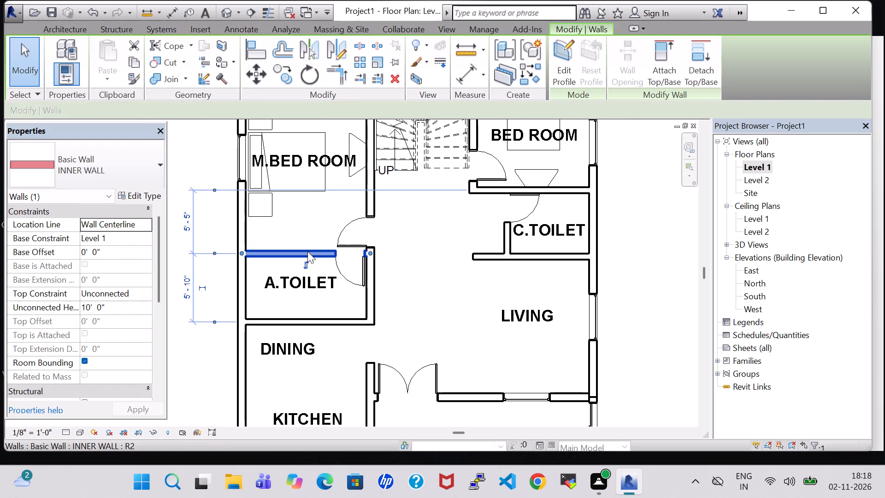
pyautogui.press('Down')
pyautogui.click(436, 280)
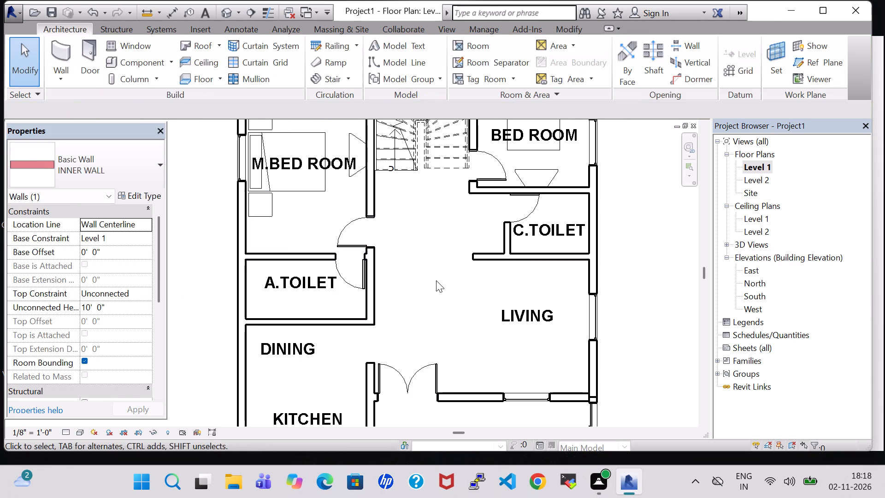
# Nudge the M.BED ROOM entrance door south to about 1' 10" from the A.TOILET's north wall.
pyautogui.click(366, 219)
pyautogui.press('Down')
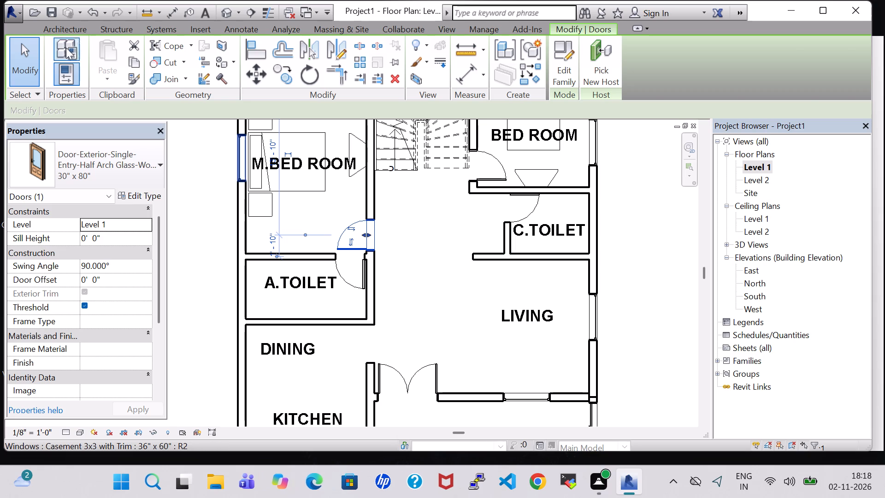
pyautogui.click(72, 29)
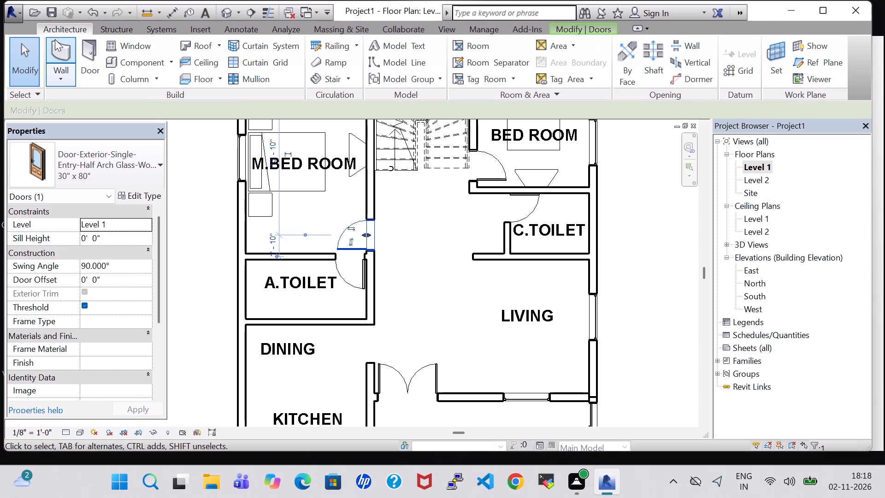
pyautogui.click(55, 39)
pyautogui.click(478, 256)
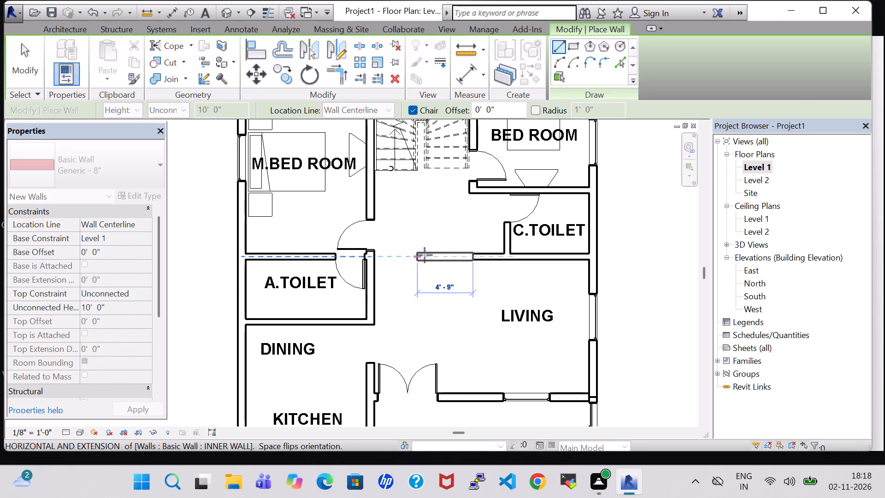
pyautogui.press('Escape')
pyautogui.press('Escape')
# Nudge the A.TOILET room tag south, clear of the toilet's door swing.
pyautogui.scroll(-1, 411, 254)
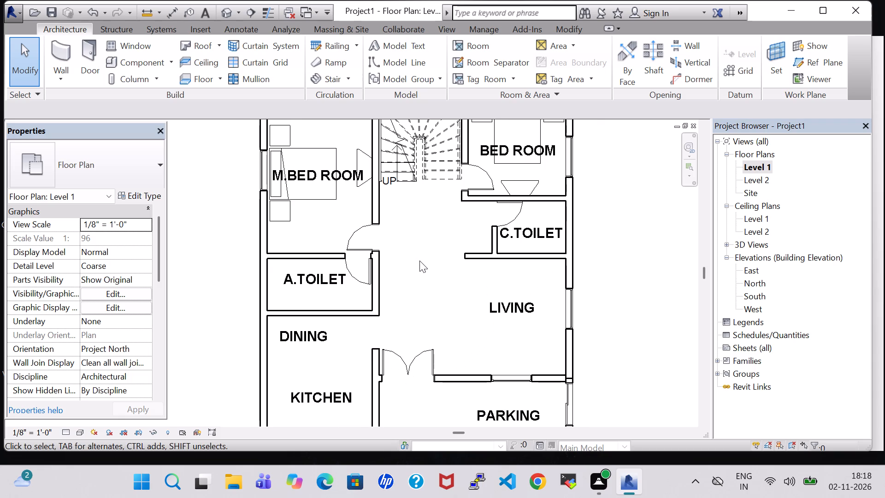
pyautogui.click(284, 282)
pyautogui.press('Down')
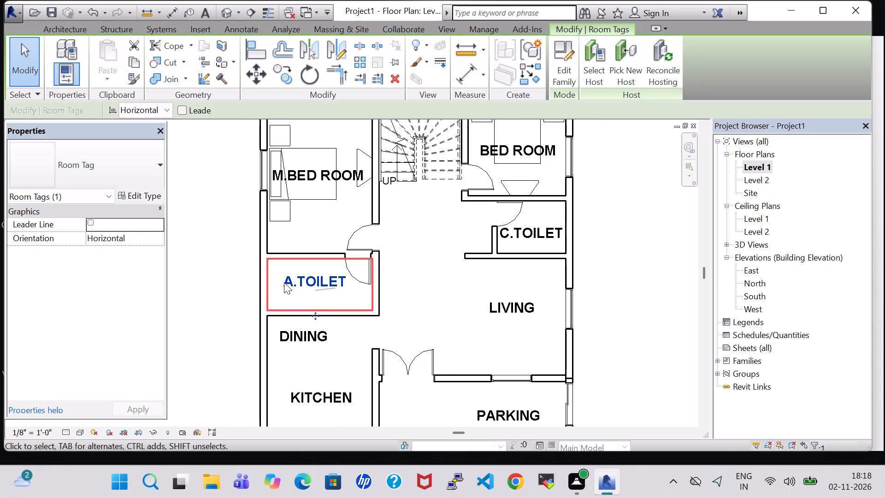
pyautogui.press('Down')
pyautogui.press('Down')
pyautogui.press('Down')
pyautogui.press('Down')
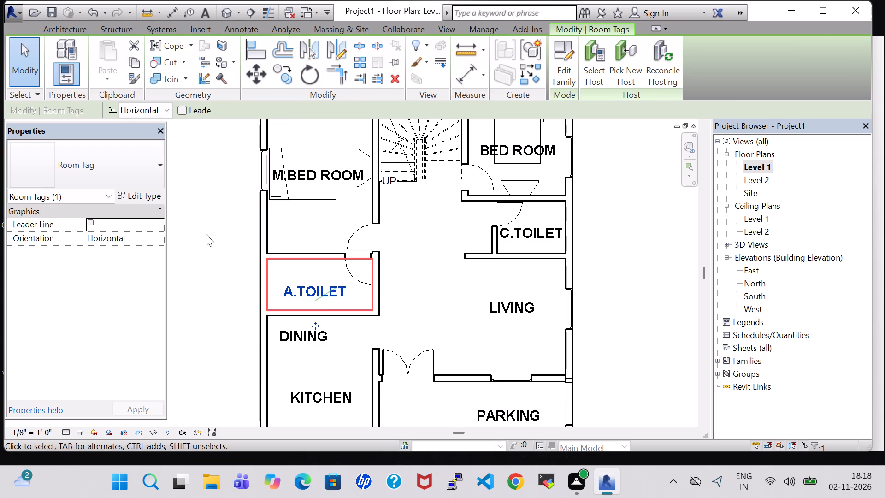
pyautogui.click(203, 234)
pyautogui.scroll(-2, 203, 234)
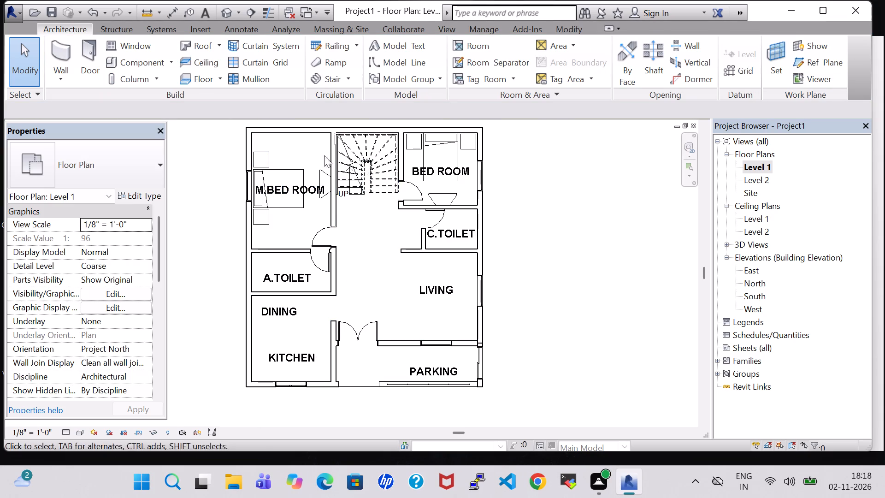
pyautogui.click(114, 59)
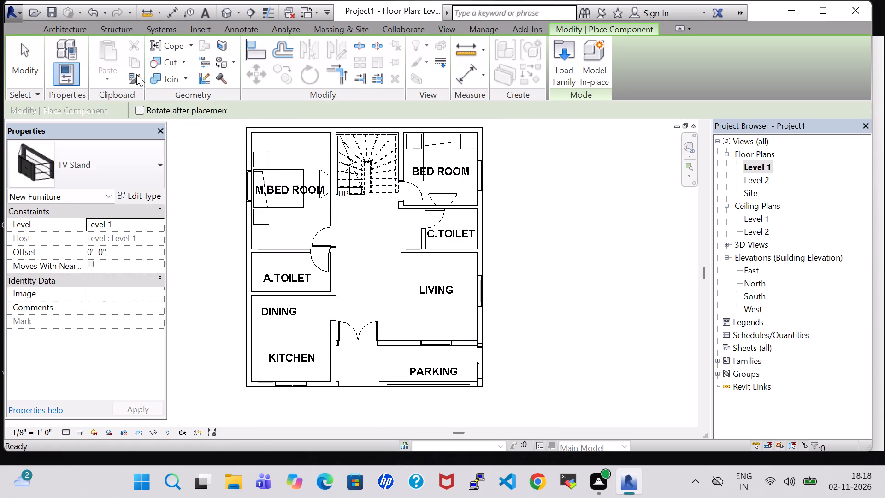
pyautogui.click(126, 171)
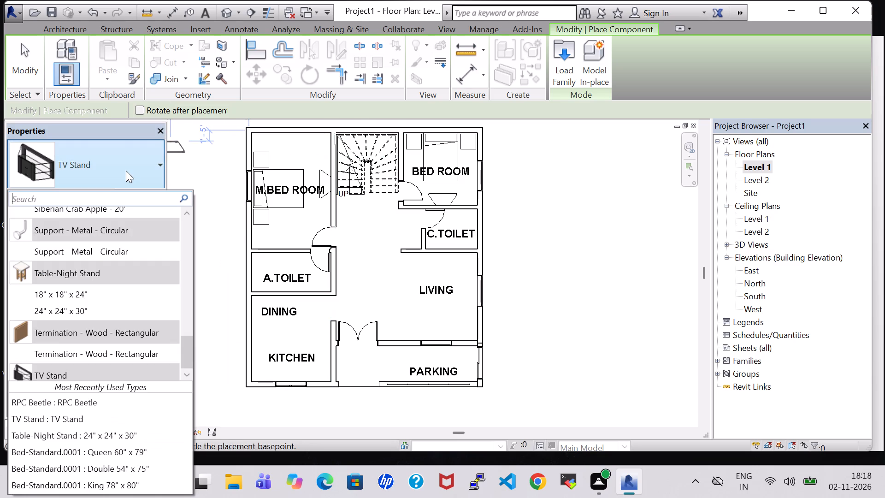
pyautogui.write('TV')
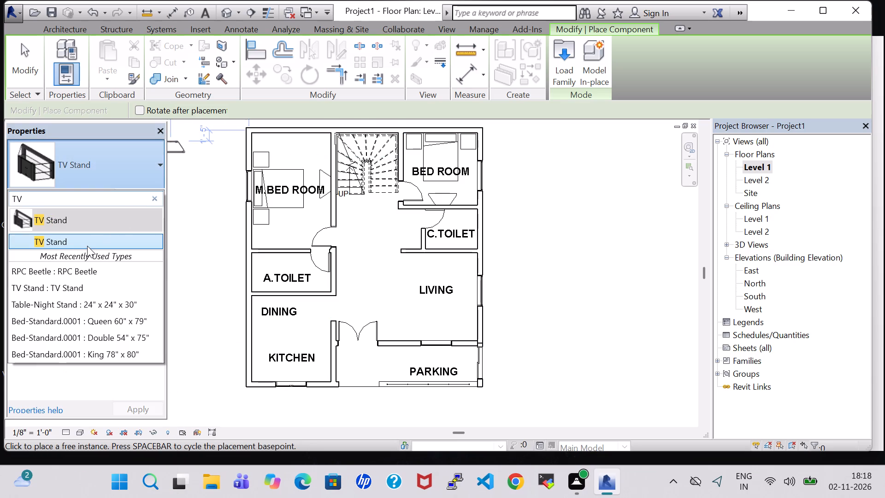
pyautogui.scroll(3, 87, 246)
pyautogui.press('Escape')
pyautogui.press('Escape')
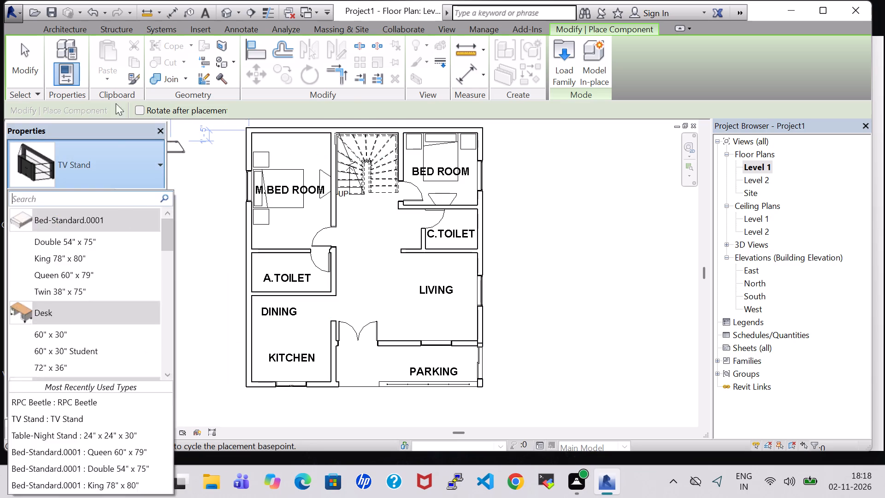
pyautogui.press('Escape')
# Load the TV - Flat Screen family from the US Imperial library's Furniture folder for placement.
pyautogui.click(65, 24)
pyautogui.click(120, 56)
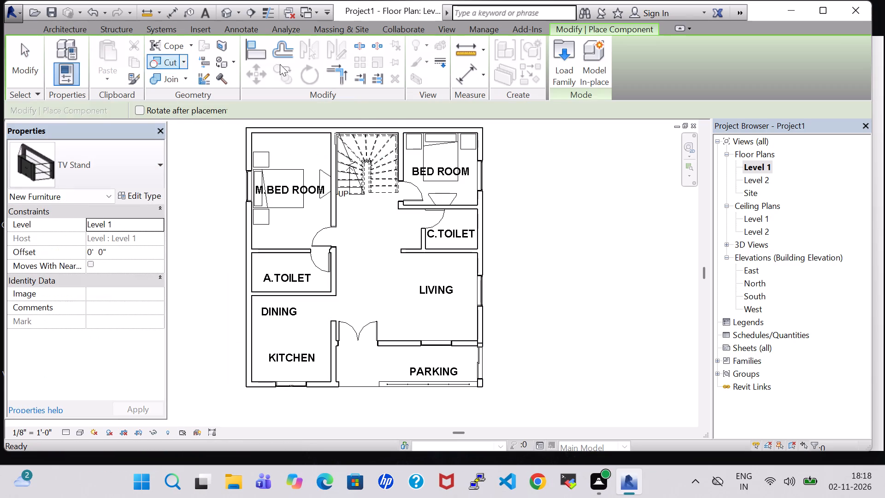
pyautogui.click(575, 53)
pyautogui.scroll(-1, 480, 173)
pyautogui.doubleClick(498, 192)
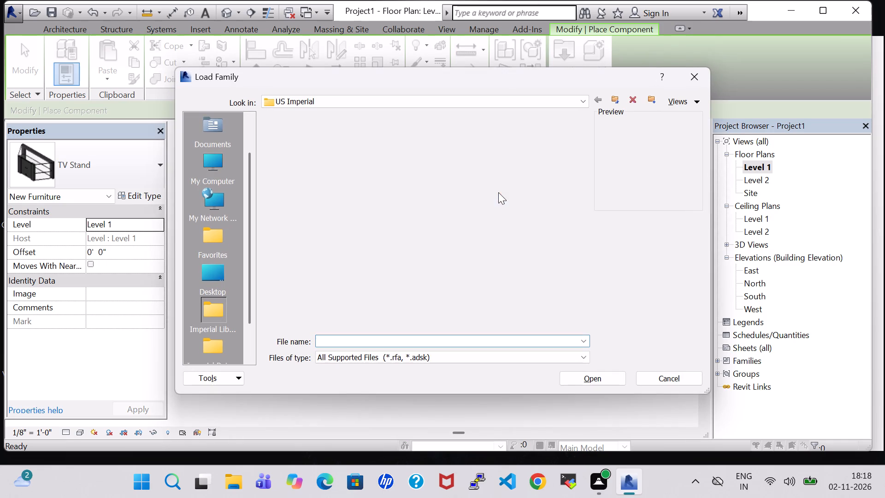
pyautogui.click(272, 249)
pyautogui.click(284, 215)
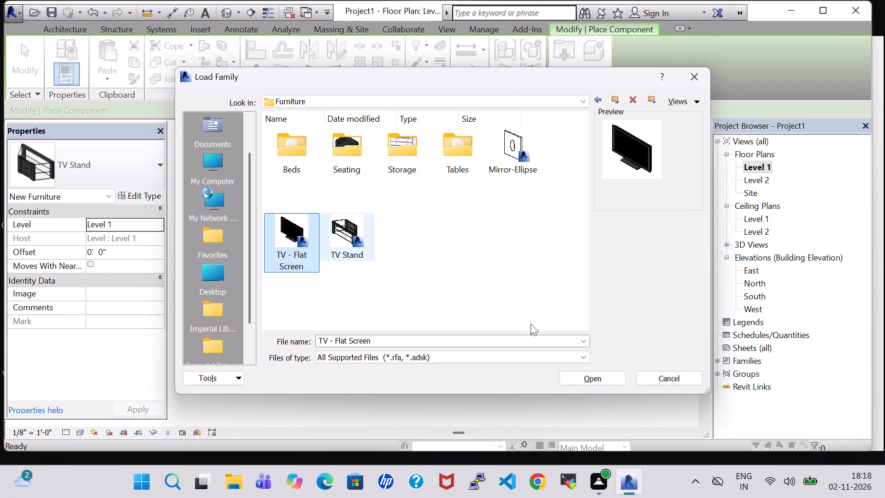
pyautogui.click(591, 378)
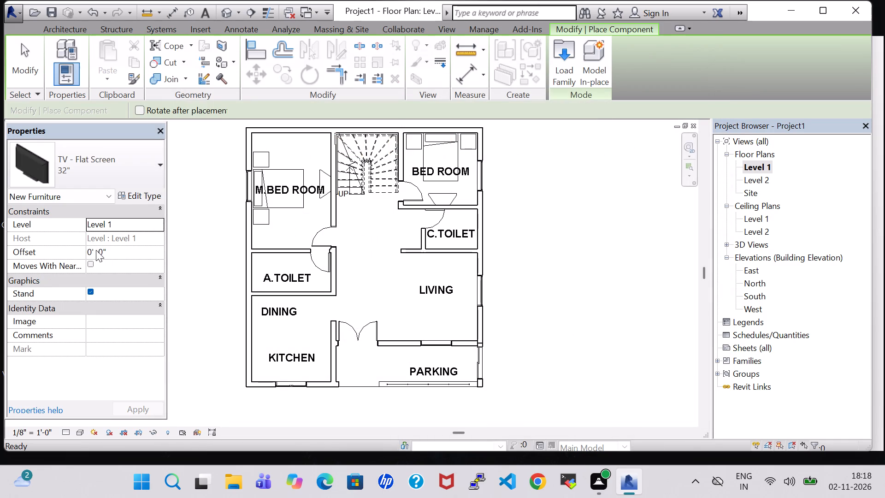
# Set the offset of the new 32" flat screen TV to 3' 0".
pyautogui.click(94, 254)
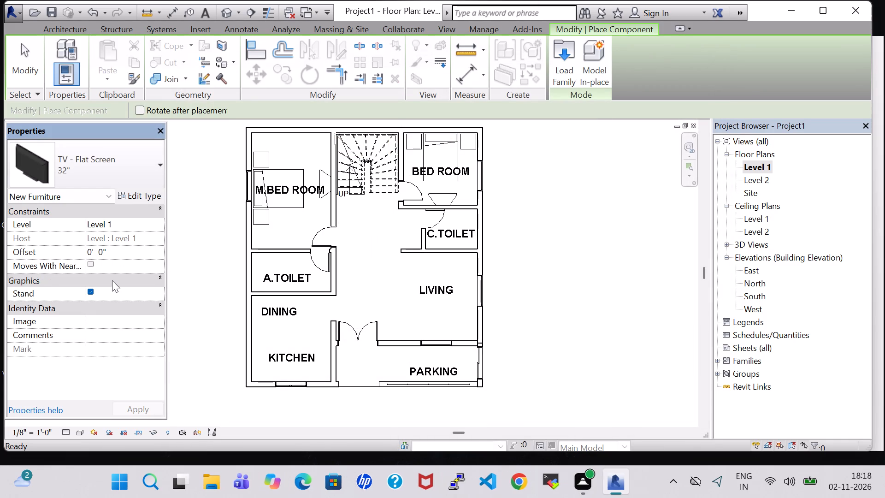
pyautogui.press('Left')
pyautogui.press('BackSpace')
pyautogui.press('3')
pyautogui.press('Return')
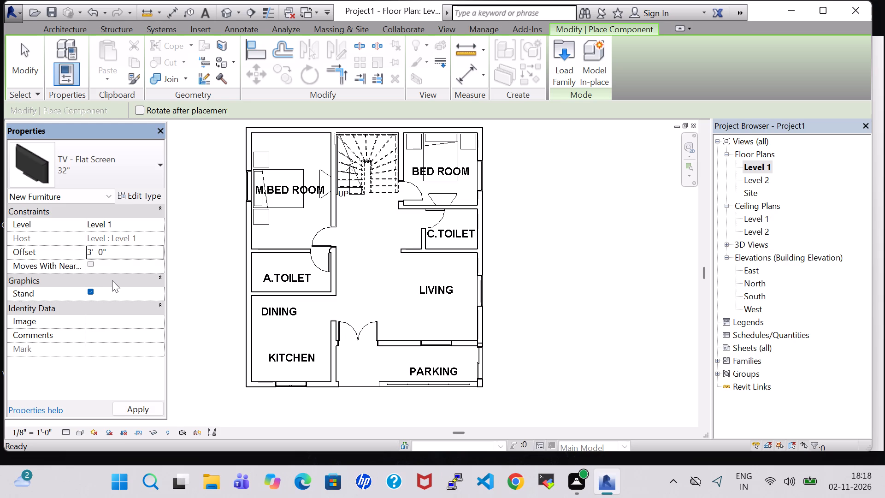
# Choose the 50" TV - Flat Screen type for placement and set its offset to 3' 0".
pyautogui.scroll(6, 352, 207)
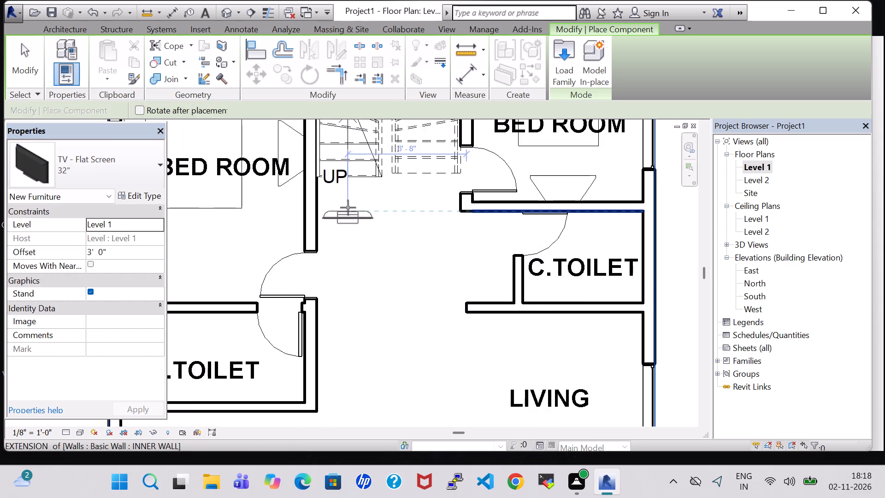
pyautogui.scroll(5, 348, 207)
pyautogui.click(107, 162)
pyautogui.scroll(-1, 64, 289)
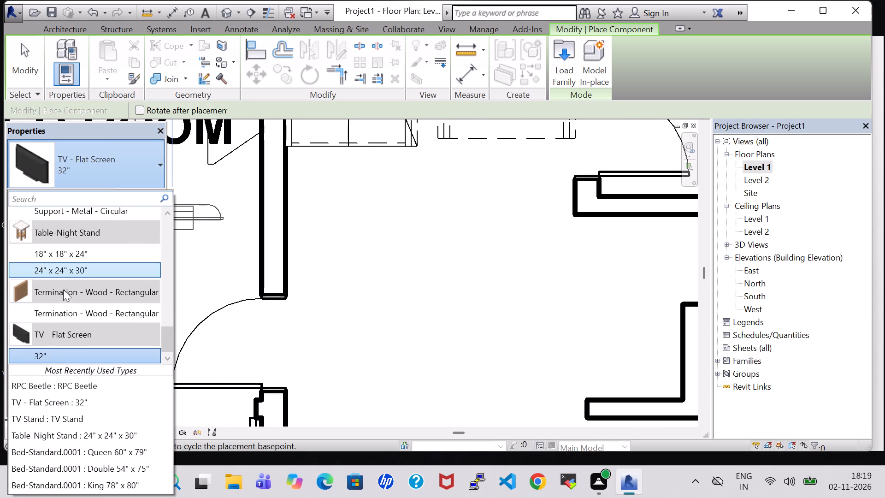
pyautogui.scroll(-1, 63, 290)
pyautogui.press('t')
pyautogui.press('v')
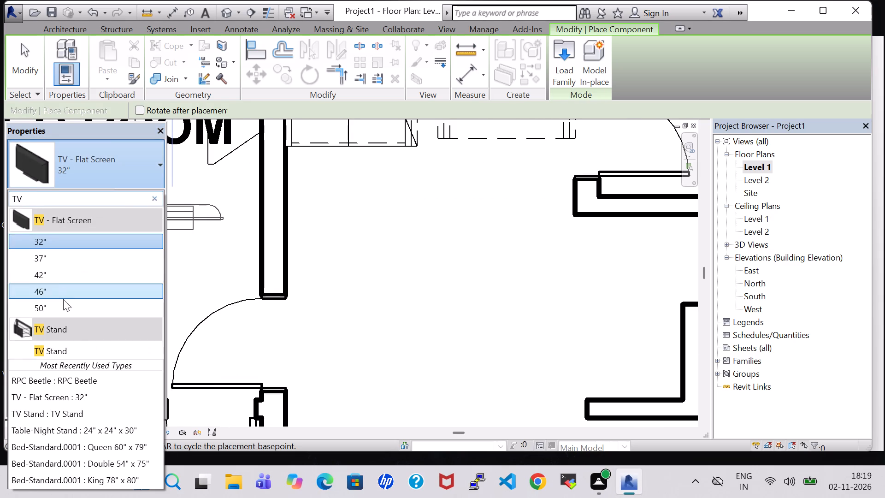
pyautogui.click(63, 304)
pyautogui.scroll(-3, 184, 215)
pyautogui.press('space')
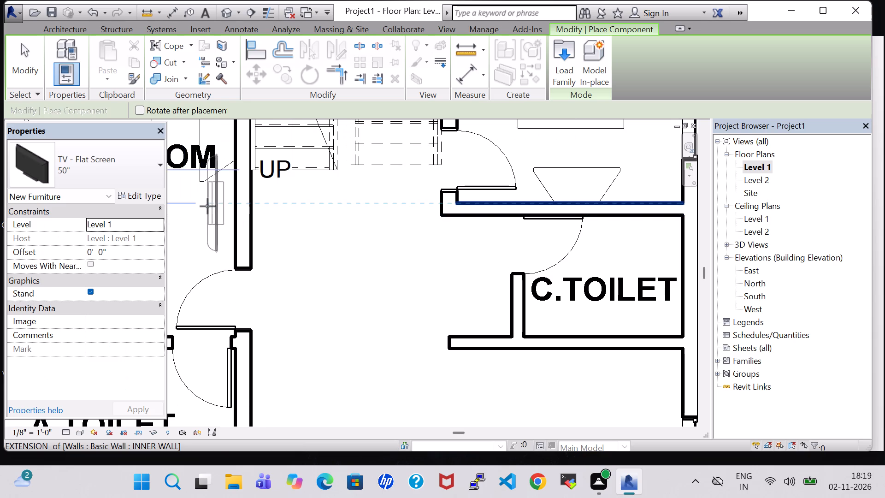
pyautogui.press('space')
pyautogui.press('space')
pyautogui.click(92, 253)
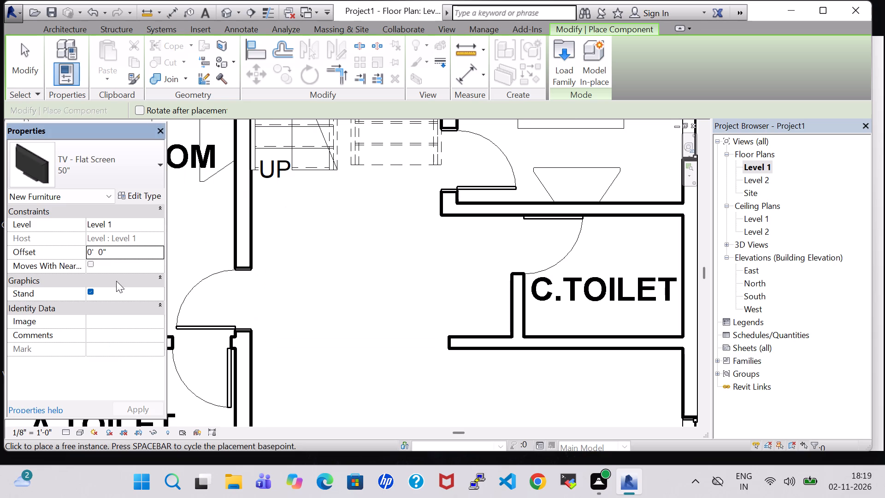
pyautogui.press('BackSpace')
pyautogui.press('3')
pyautogui.press('Return')
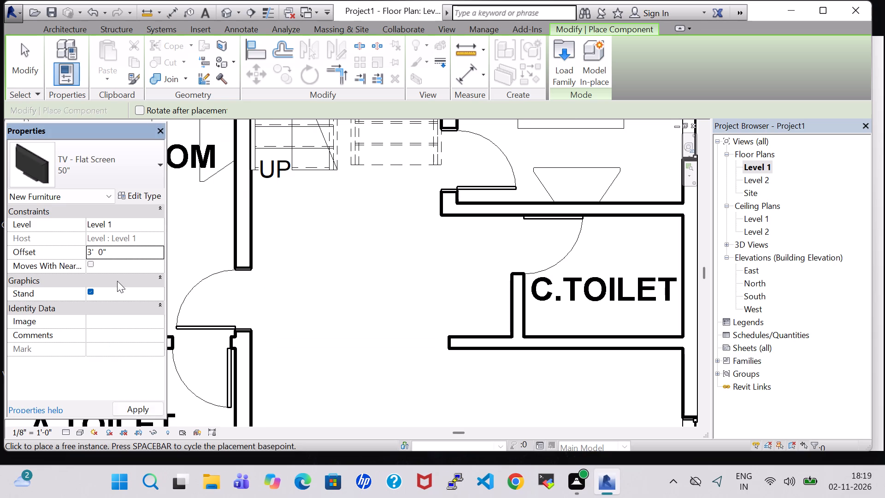
# Place the 50" flat screen TV at the M.BED ROOM's TV stand, rotated to face the bed.
pyautogui.moveTo(234, 217); pyautogui.dragTo(295, 332, button='middle')
pyautogui.press('space')
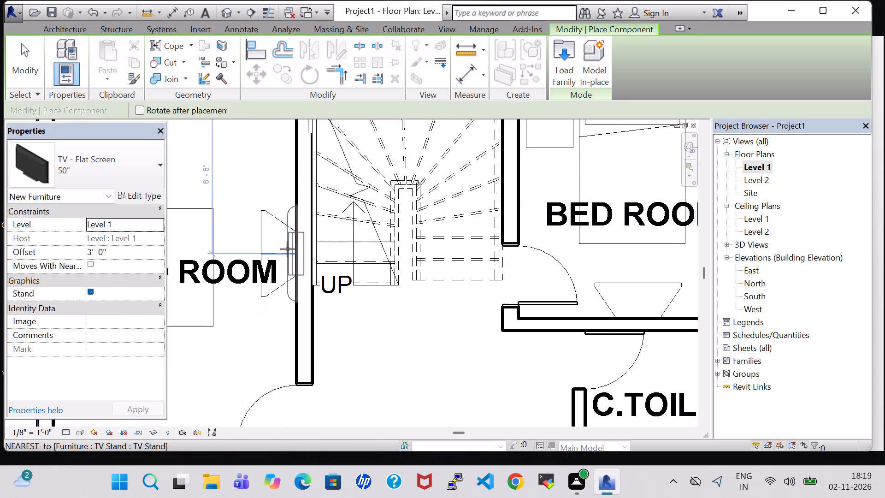
pyautogui.press('space')
pyautogui.press('space')
pyautogui.scroll(6, 283, 249)
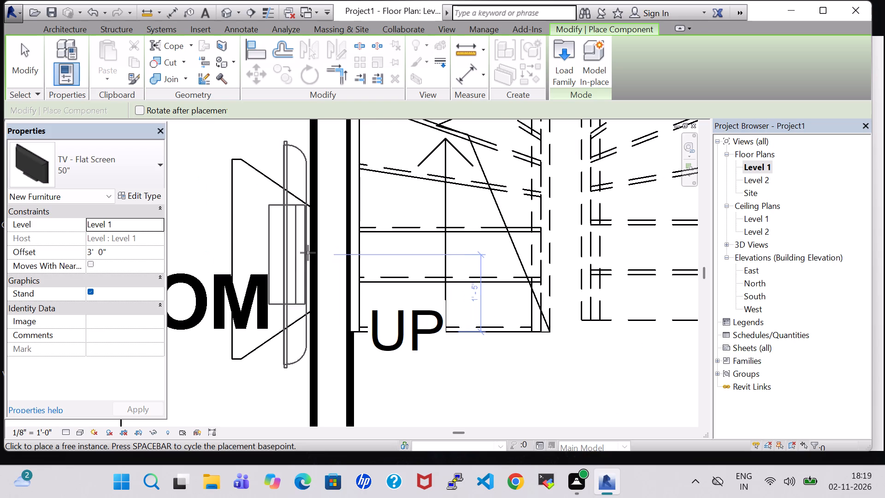
pyautogui.click(310, 248)
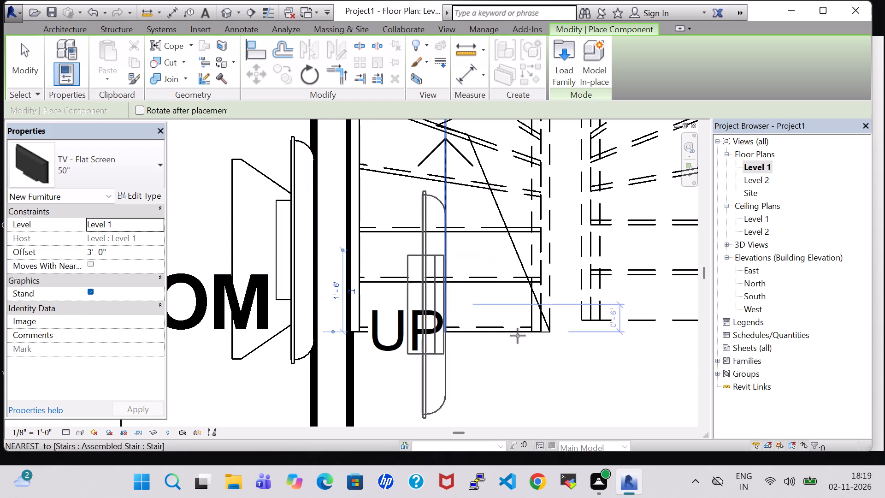
# Place a 50" flat screen TV with a 3' 0" offset at the BED ROOM's TV stand, rotated to face the bed.
pyautogui.scroll(-4, 551, 347)
pyautogui.moveTo(551, 347); pyautogui.dragTo(419, 347, button='middle')
pyautogui.scroll(-3, 419, 347)
pyautogui.press('space')
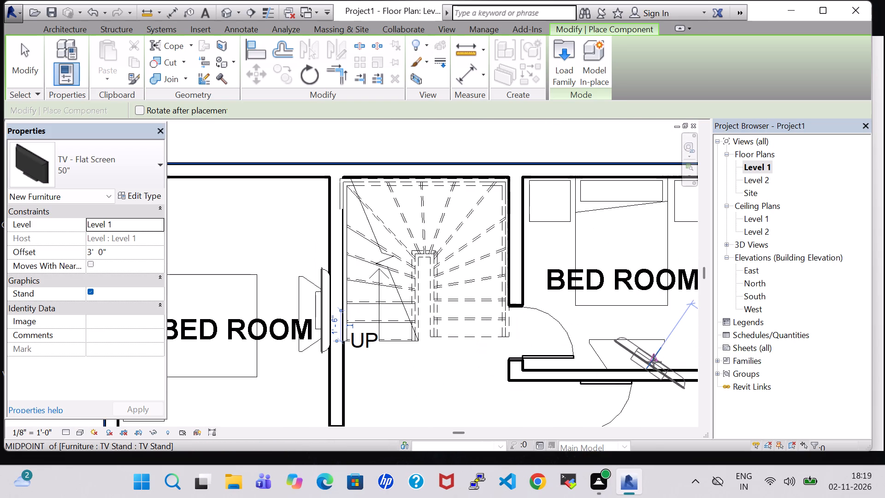
pyautogui.press('space')
pyautogui.press('space')
pyautogui.press('space')
pyautogui.scroll(7, 619, 359)
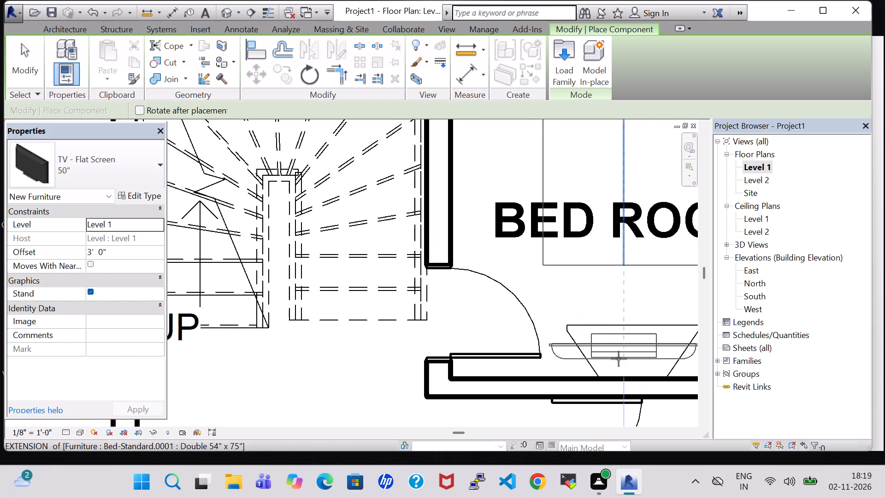
pyautogui.click(630, 386)
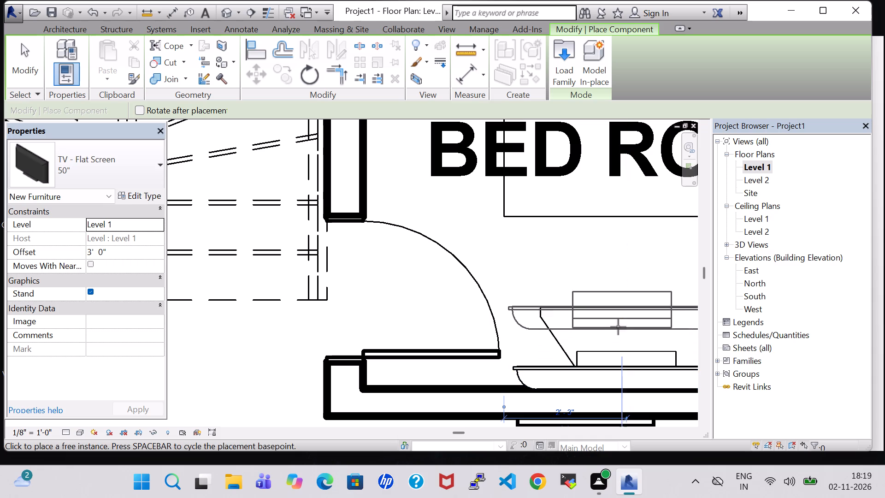
pyautogui.press('Escape')
pyautogui.press('Escape')
# Nudge the BED ROOM's 50" TV sideways to centre it on the TV stand and slightly off the wall behind it.
pyautogui.moveTo(612, 262); pyautogui.dragTo(487, 262, button='middle')
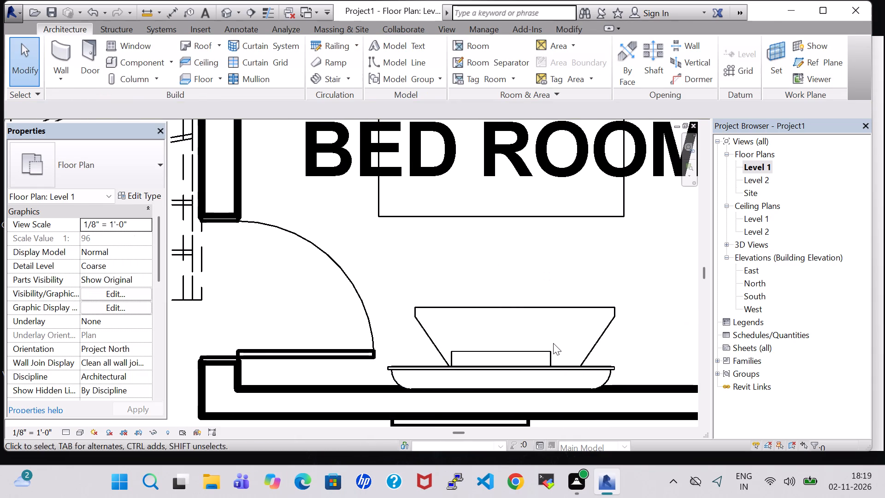
pyautogui.click(548, 357)
pyautogui.press('Right')
pyautogui.press('Right')
pyautogui.press('Right')
pyautogui.press('Right')
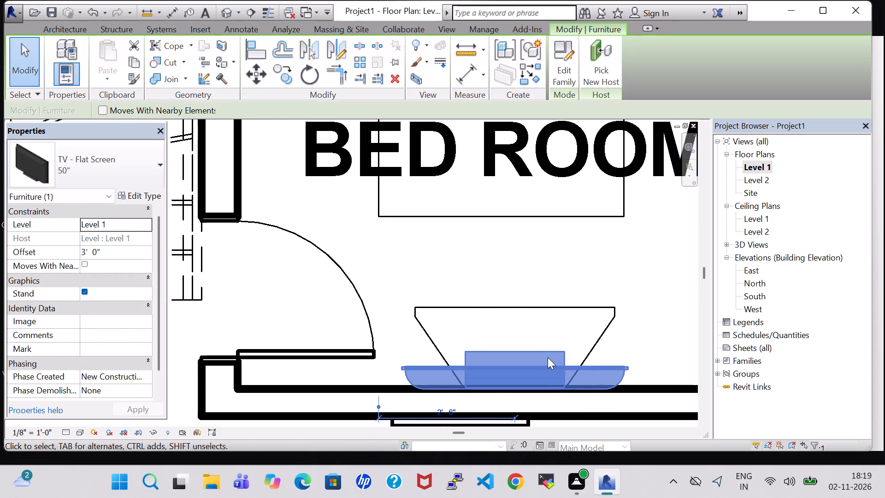
pyautogui.press('Up')
pyautogui.press('Right')
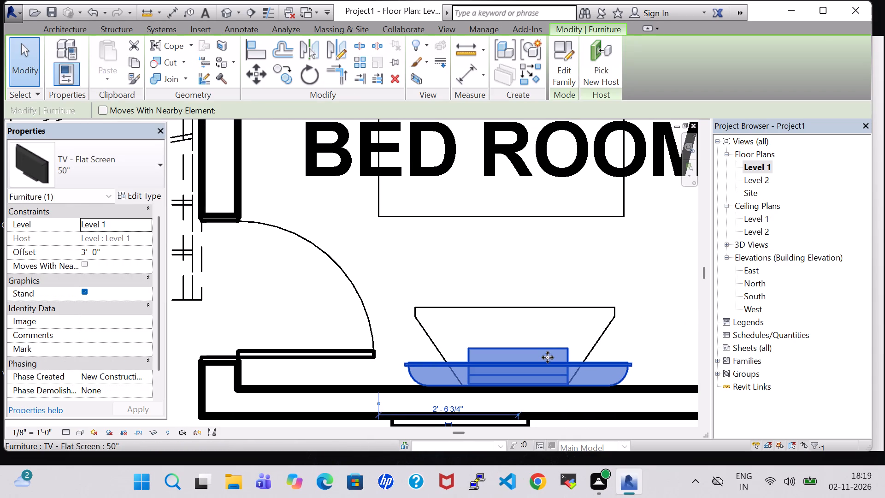
pyautogui.click(584, 248)
# Load the Dresser family from the US Imperial library's Furniture > Storage folder for placement.
pyautogui.scroll(-6, 584, 248)
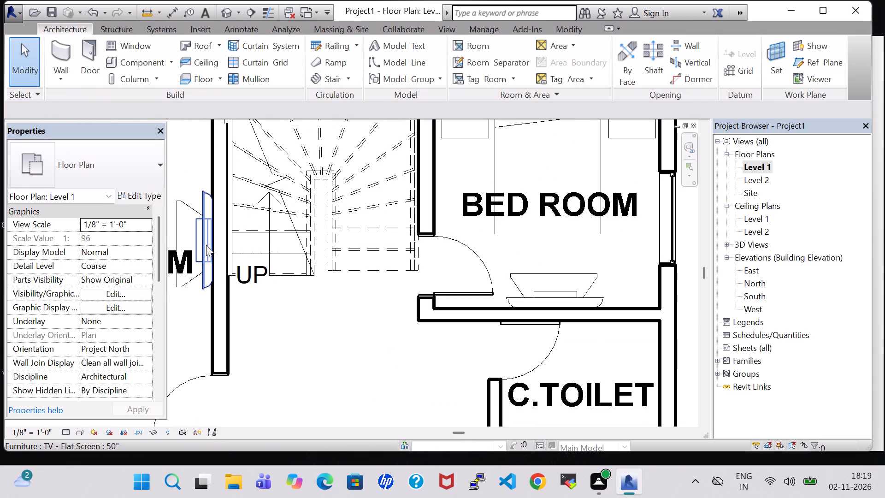
pyautogui.click(313, 334)
pyautogui.scroll(-4, 313, 334)
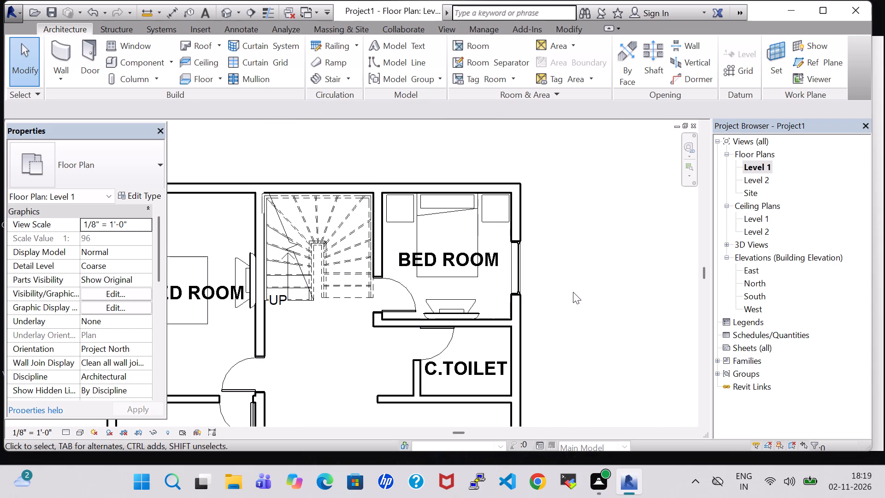
pyautogui.moveTo(573, 292); pyautogui.dragTo(645, 230, button='middle')
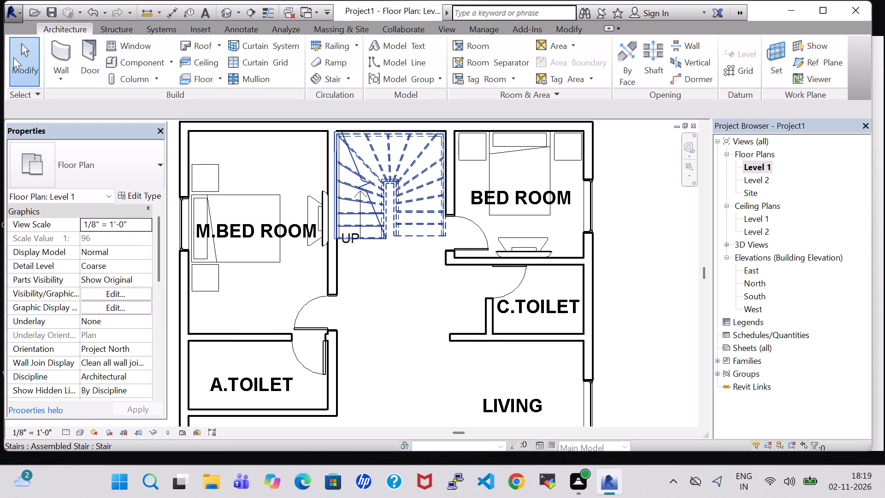
pyautogui.click(130, 67)
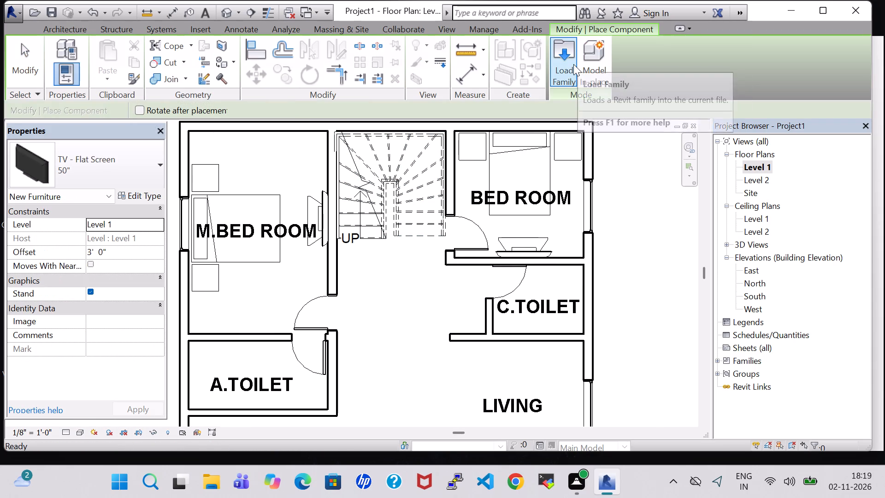
pyautogui.click(573, 64)
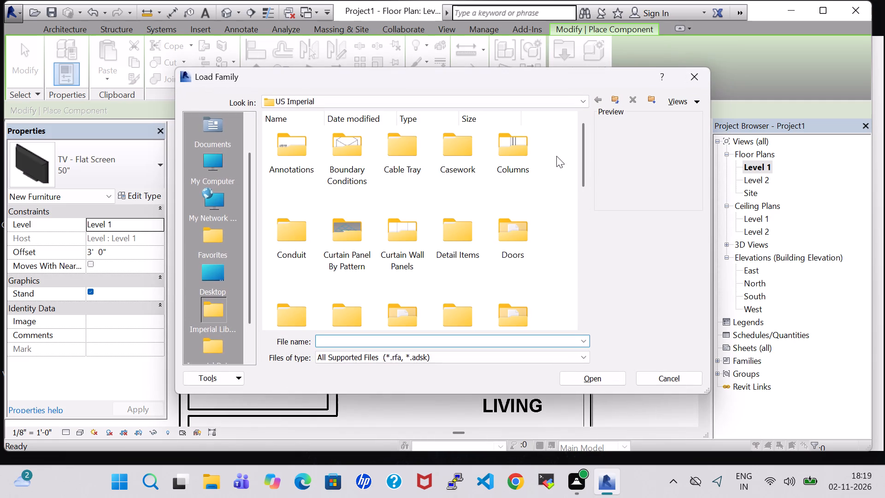
pyautogui.scroll(-1, 498, 198)
pyautogui.doubleClick(505, 200)
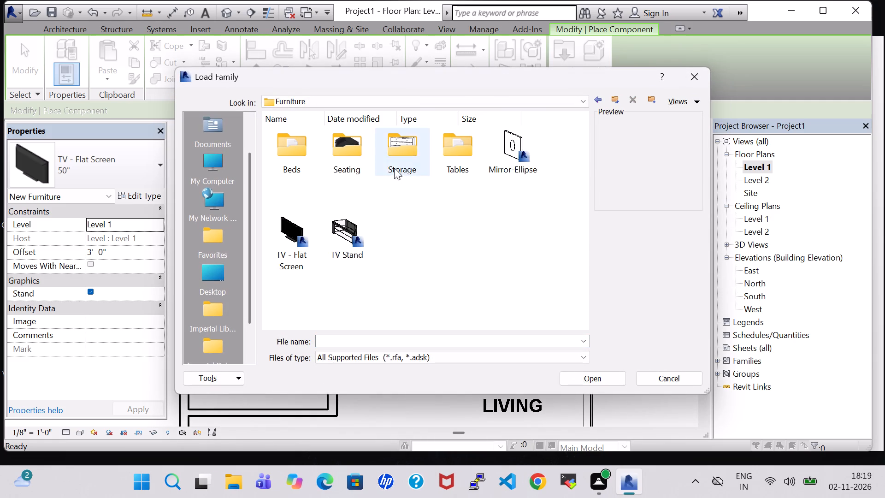
pyautogui.click(454, 158)
pyautogui.doubleClick(413, 157)
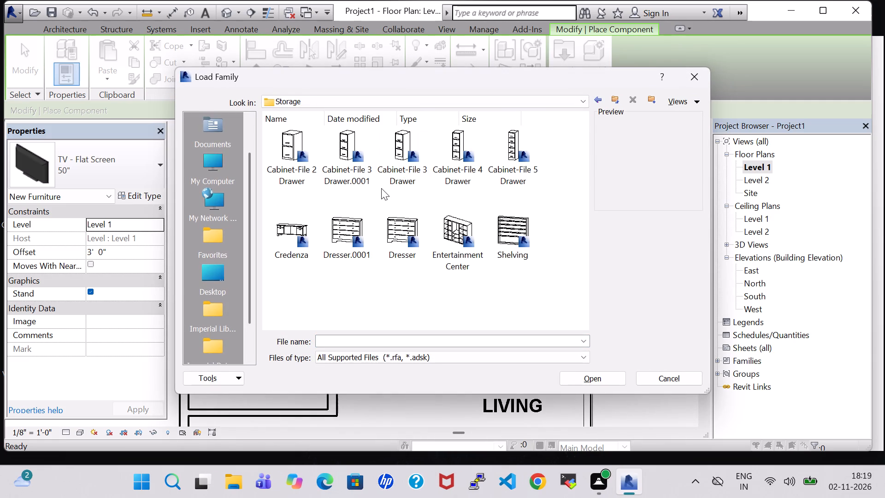
pyautogui.click(413, 240)
pyautogui.click(619, 394)
pyautogui.click(617, 387)
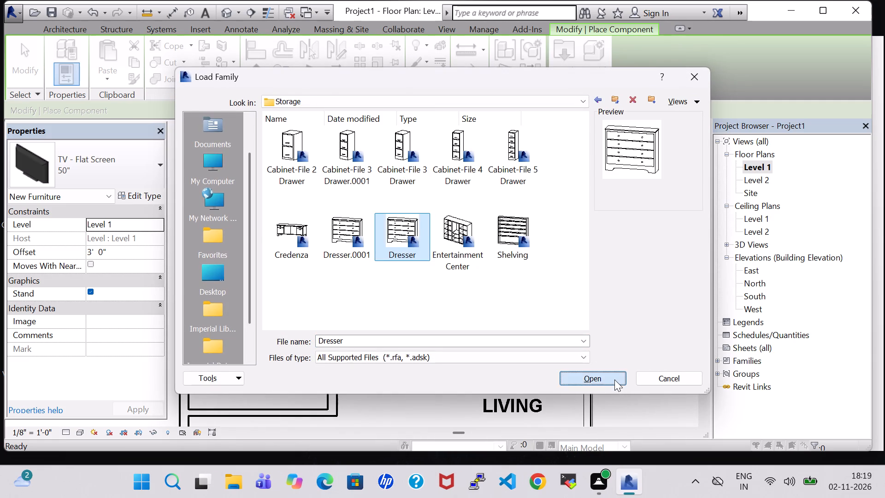
pyautogui.click(614, 379)
# Place a 48" x 72" x 24" dresser against the M.BED ROOM's exterior wall, beyond the night stand.
pyautogui.scroll(5, 210, 154)
pyautogui.moveTo(269, 154); pyautogui.dragTo(281, 250, button='middle')
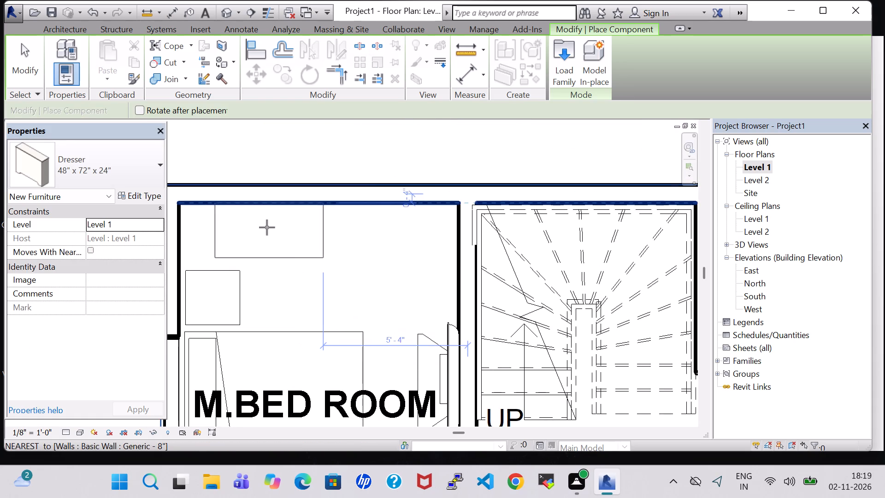
pyautogui.click(257, 225)
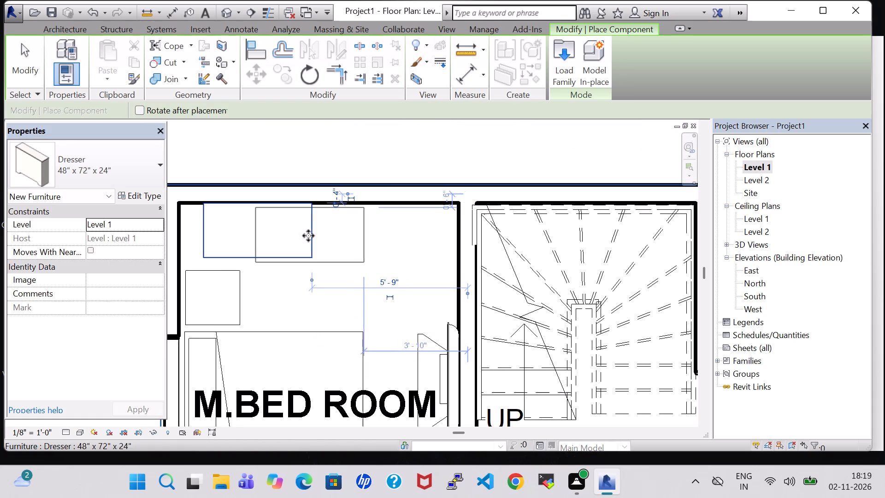
pyautogui.press('Escape')
pyautogui.press('Escape')
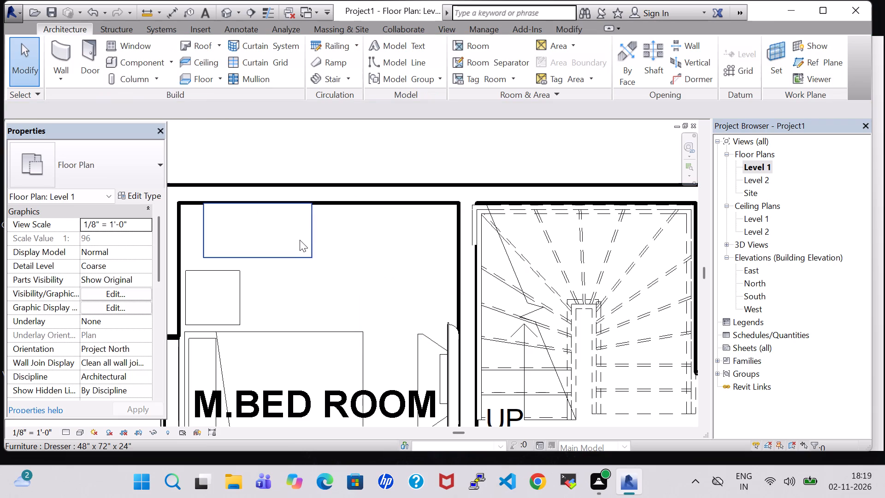
# Nudge the M.BED ROOM dresser along its wall to about 5' 3" from the stair-side wall.
pyautogui.click(302, 248)
pyautogui.click(304, 260)
pyautogui.press('Right')
pyautogui.press('Right')
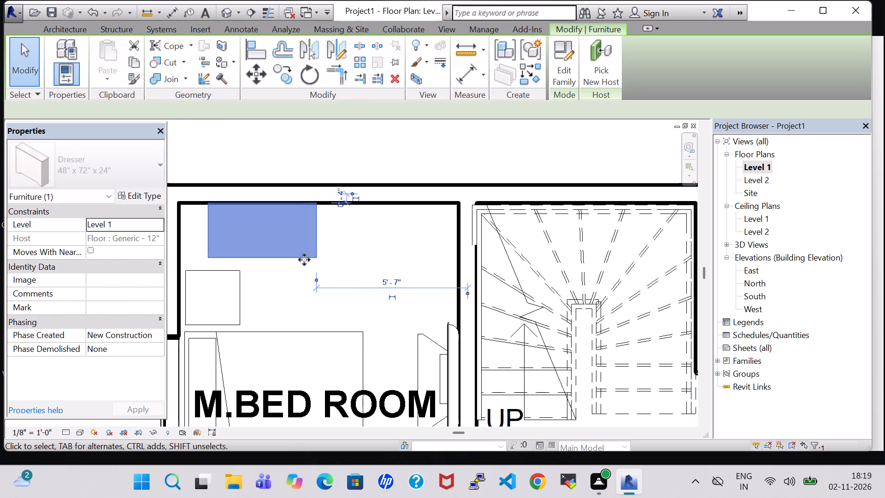
pyautogui.press('Right')
pyautogui.press('Right')
pyautogui.press('Right')
pyautogui.press('Right')
pyautogui.press('Right')
pyautogui.press('Right')
pyautogui.press('Right')
pyautogui.press('Right')
pyautogui.press('Right')
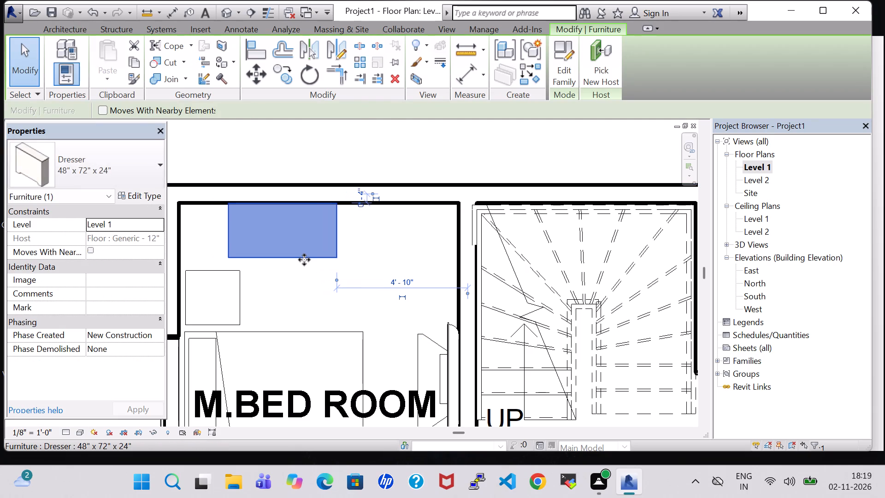
pyautogui.press('Left')
pyautogui.press('Left')
pyautogui.press('Left')
pyautogui.press('Left')
pyautogui.press('Left')
# Shift the M.BED ROOM's queen bed about 4" away from the dresser, toward A.TOILET.
pyautogui.scroll(-1, 301, 260)
pyautogui.moveTo(310, 261); pyautogui.dragTo(313, 124, button='middle')
pyautogui.click(305, 196)
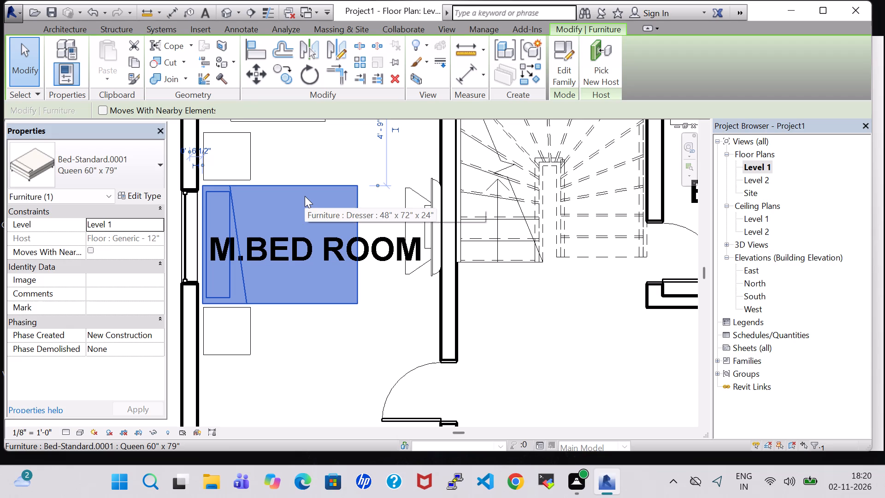
pyautogui.press('Down')
pyautogui.press('Down')
pyautogui.press('Down')
pyautogui.press('Down')
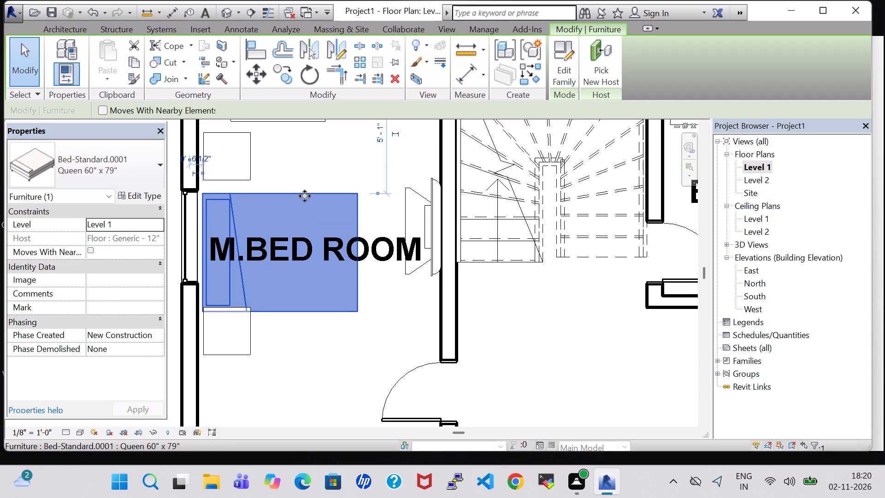
# Shift the two M.BED ROOM night stands about 5" toward A.TOILET, keeping one on each side of the bed.
pyautogui.click(247, 340)
pyautogui.press('Down')
pyautogui.press('Down')
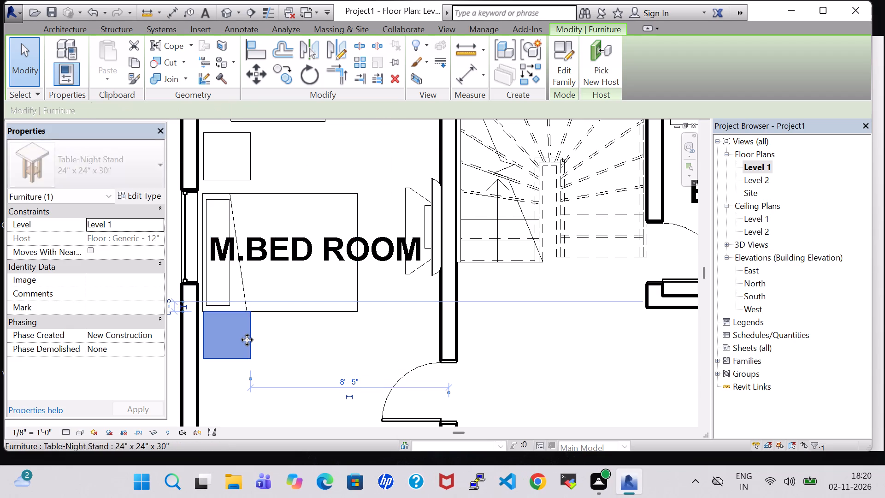
pyautogui.press('Down')
pyautogui.press('Down')
pyautogui.press('Down')
pyautogui.click(224, 171)
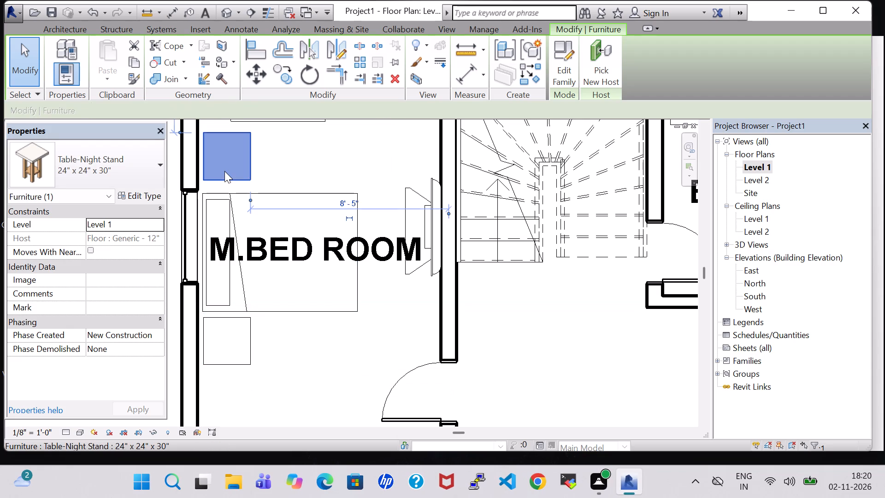
pyautogui.press('Down')
pyautogui.press('Down')
pyautogui.press('Down')
pyautogui.press('Down')
pyautogui.press('Down')
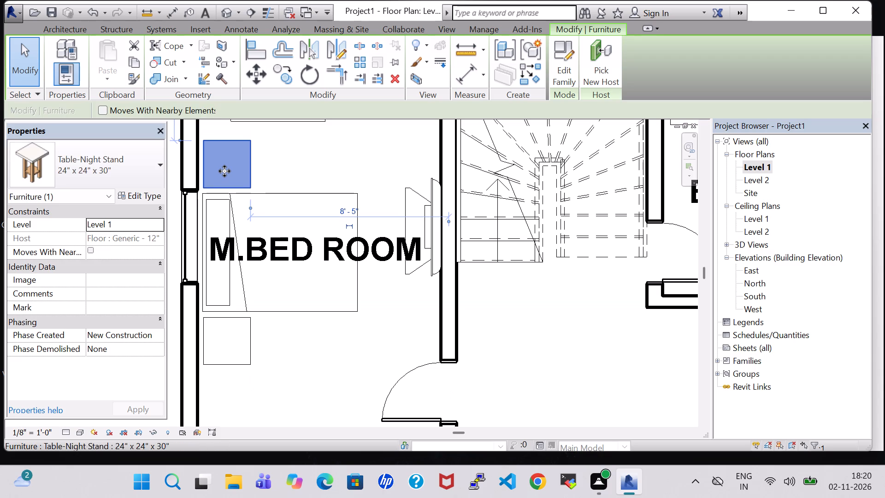
pyautogui.click(321, 153)
# Nudge the M.BED ROOM dresser about 1" away from the wall behind it and to about 5' 5" from the stair-side wall.
pyautogui.moveTo(321, 198); pyautogui.dragTo(321, 222, button='middle')
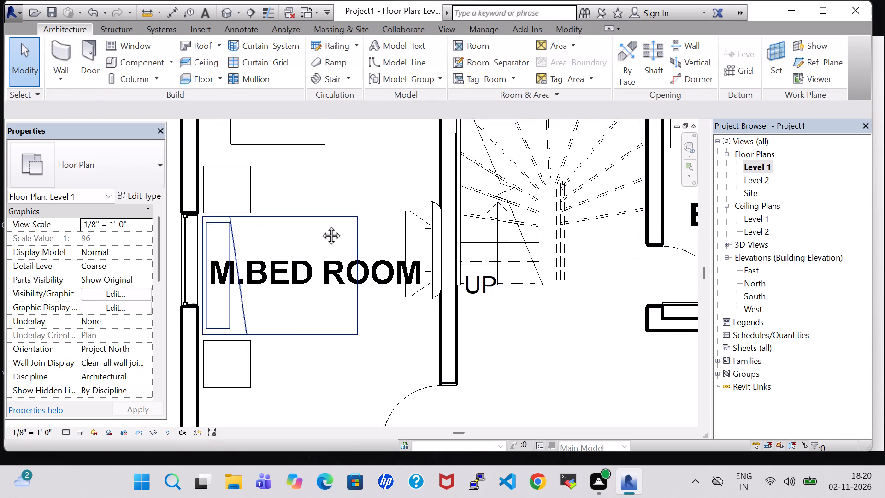
pyautogui.middleClick(321, 225)
pyautogui.moveTo(319, 176); pyautogui.dragTo(301, 243, button='middle')
pyautogui.click(289, 202)
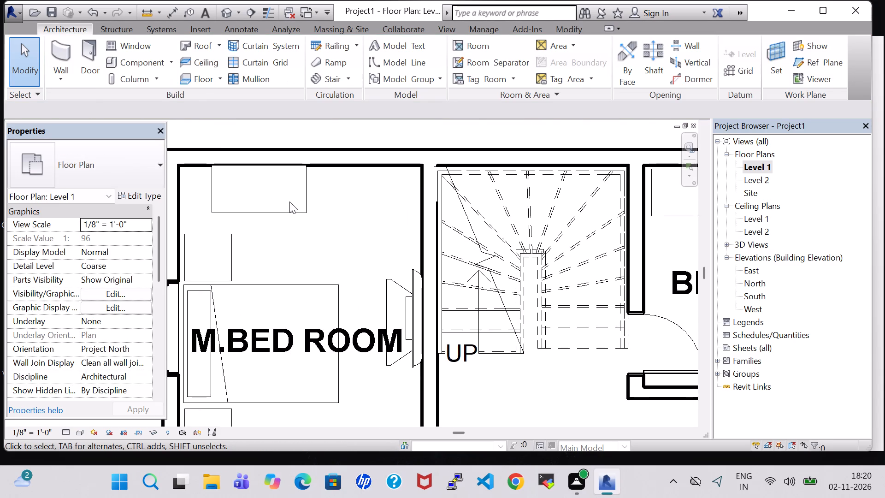
pyautogui.click(294, 209)
pyautogui.press('Down')
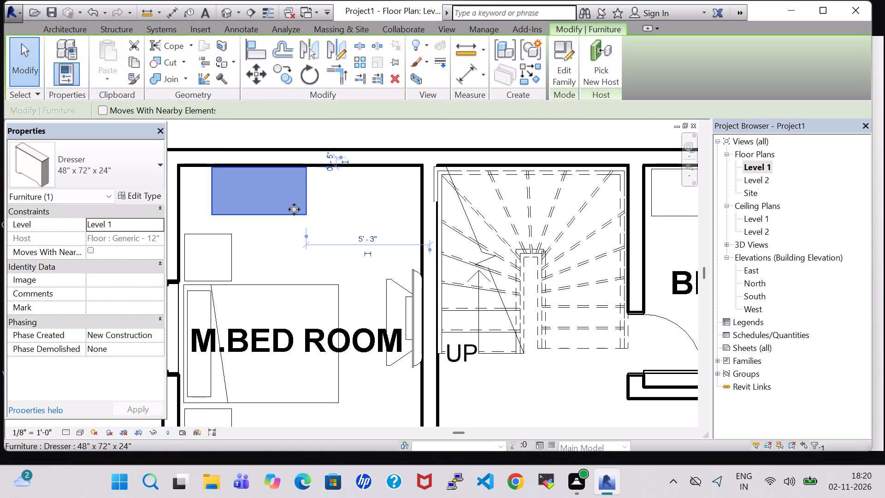
pyautogui.press('Down')
pyautogui.press('Up')
pyautogui.press('Left')
pyautogui.press('Left')
pyautogui.press('Left')
pyautogui.press('Left')
pyautogui.press('Left')
pyautogui.press('Left')
pyautogui.press('Left')
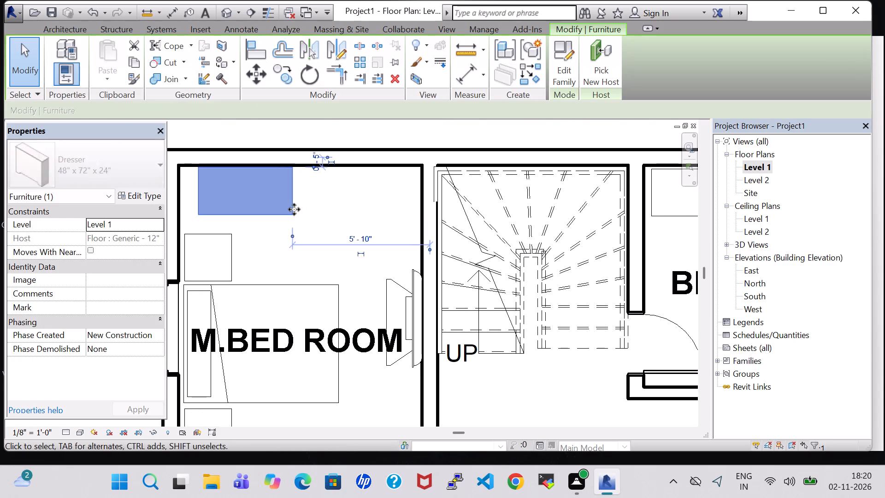
pyautogui.press('Right')
pyautogui.press('Right')
pyautogui.press('Right')
pyautogui.press('Right')
pyautogui.press('Right')
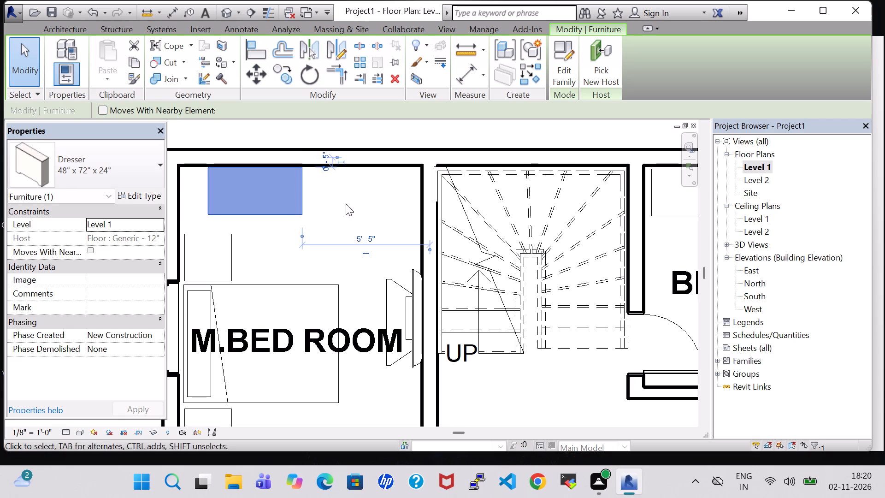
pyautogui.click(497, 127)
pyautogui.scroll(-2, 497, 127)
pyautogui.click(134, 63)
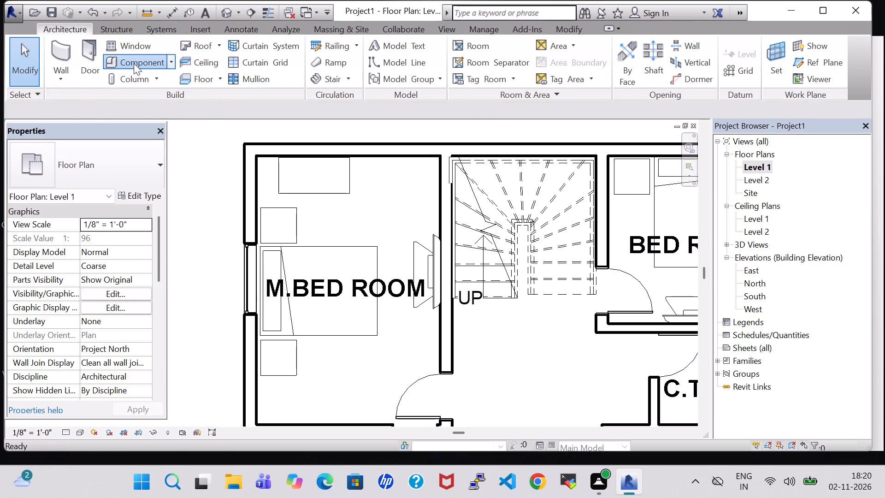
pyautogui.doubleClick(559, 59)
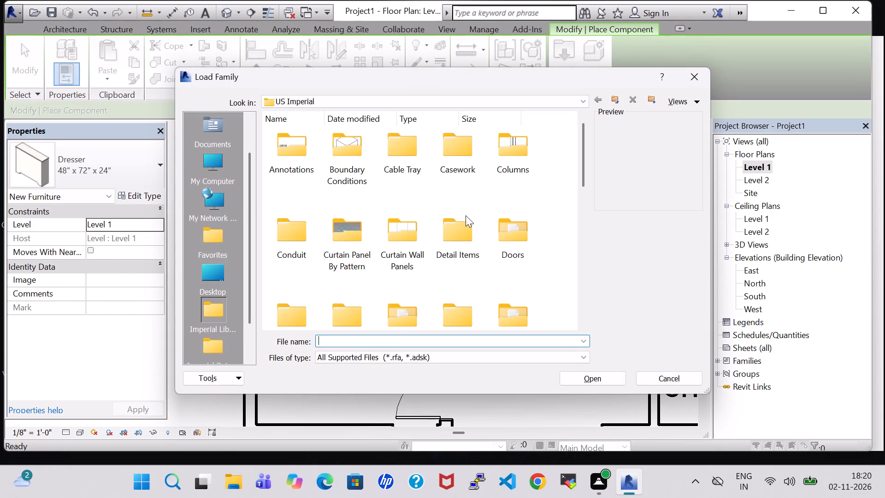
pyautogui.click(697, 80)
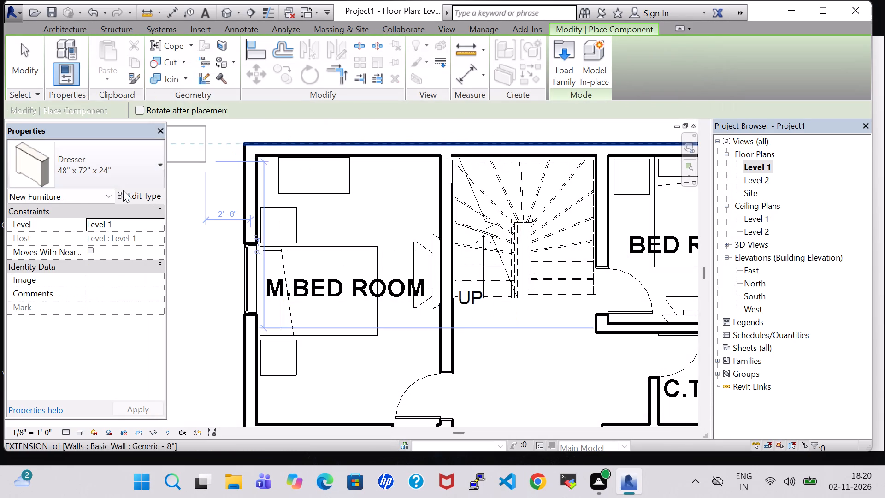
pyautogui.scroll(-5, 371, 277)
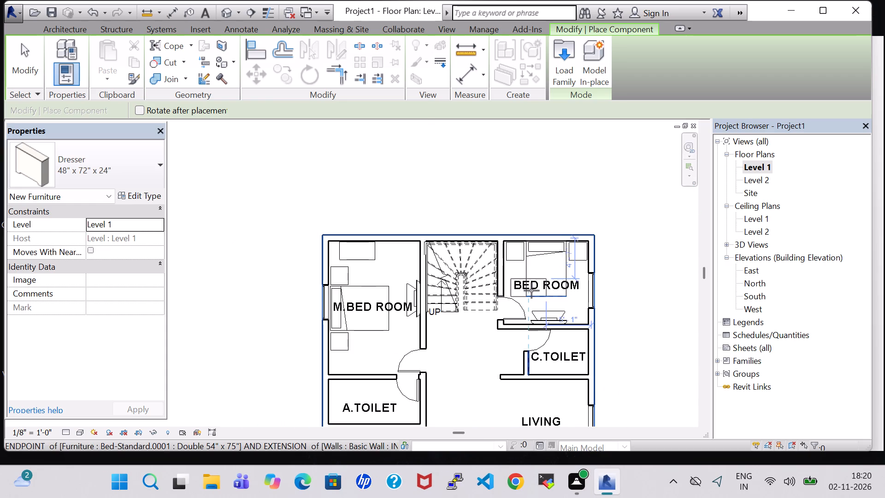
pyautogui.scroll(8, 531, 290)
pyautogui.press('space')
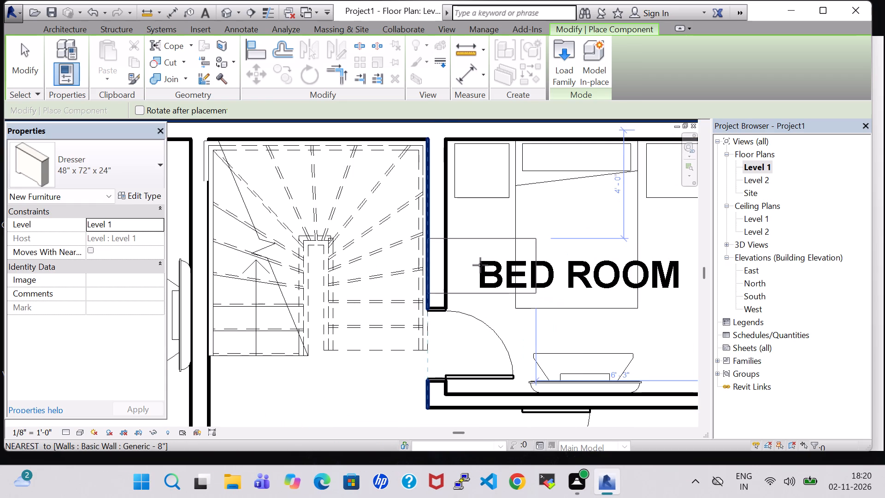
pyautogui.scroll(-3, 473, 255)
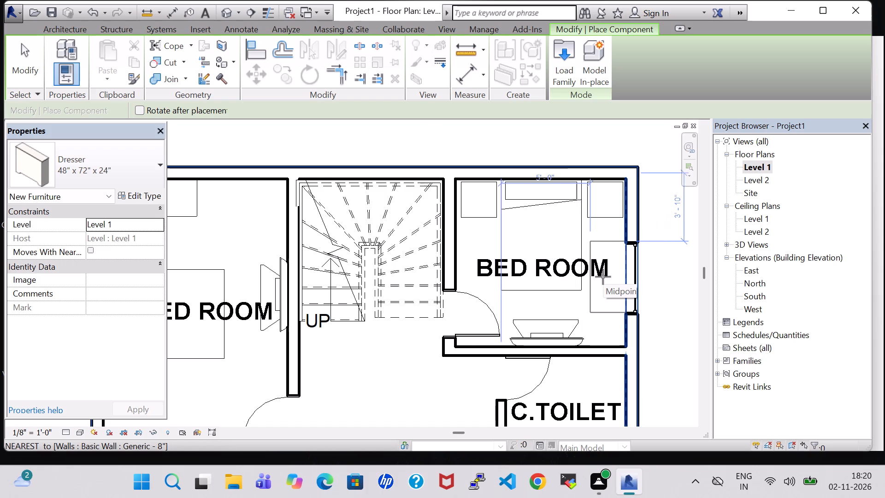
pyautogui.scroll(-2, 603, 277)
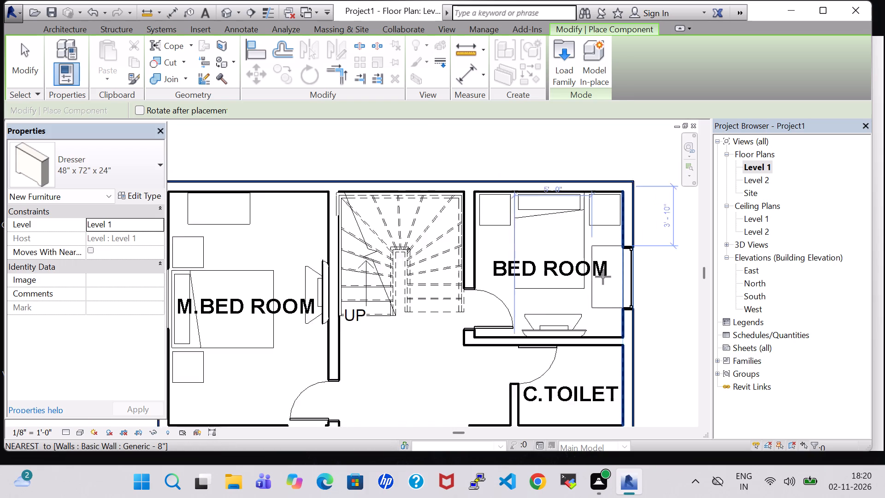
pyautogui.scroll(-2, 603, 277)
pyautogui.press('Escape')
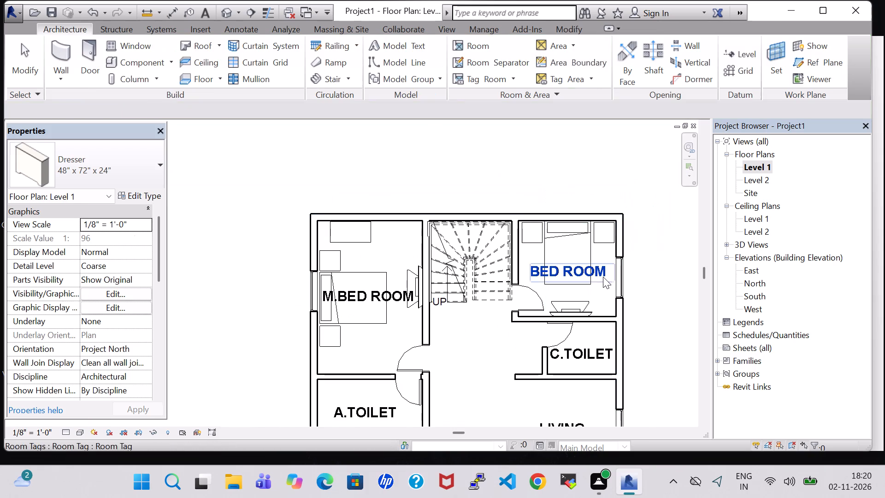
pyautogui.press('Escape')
# Shift the wall between BED ROOM and C.TOILET about 9" toward C.TOILET, to 4' 11" from the opposite toilet wall.
pyautogui.click(596, 324)
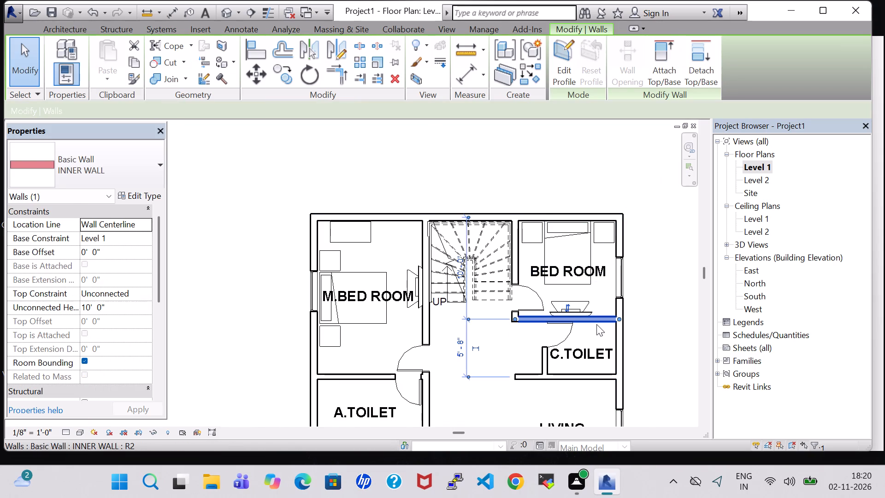
pyautogui.press('Down')
pyautogui.press('Down')
pyautogui.press('Down')
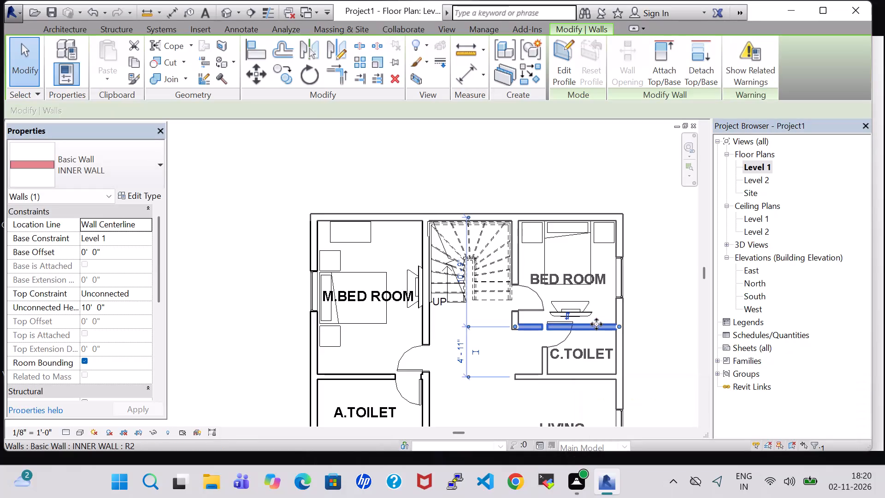
pyautogui.click(647, 331)
# Shift the C.TOILET door about 1' away from BED ROOM, to about 3' 2" from the toilet's LIVING-side wall.
pyautogui.click(559, 339)
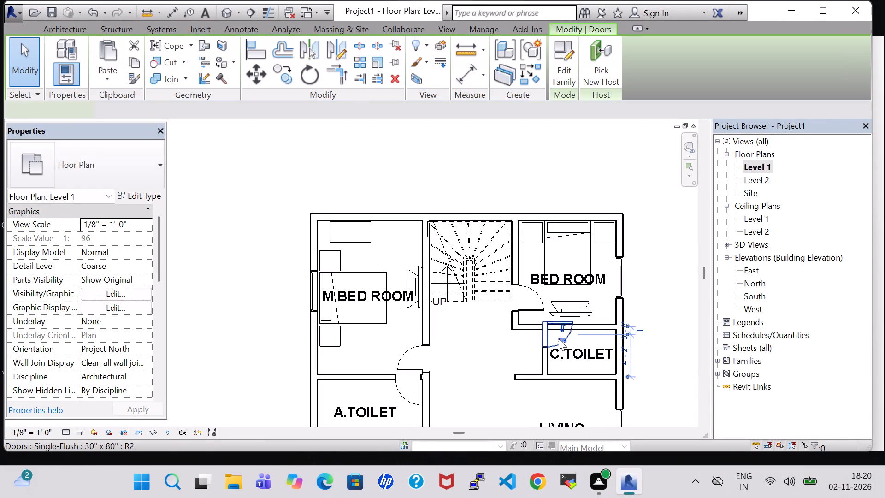
pyautogui.press('Down')
pyautogui.press('Down')
pyautogui.press('Down')
pyautogui.press('Down')
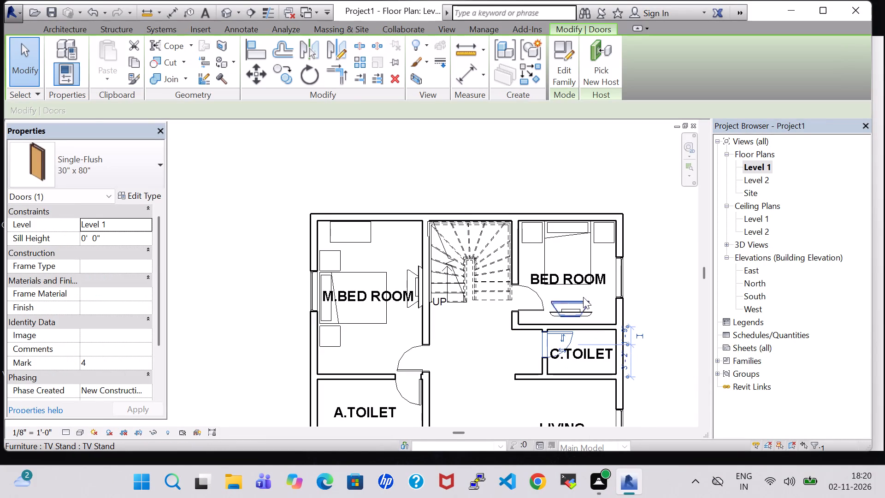
# Nudge the BED ROOM's 50" flat-screen TV back against the wall shared with C.TOILET.
pyautogui.scroll(4, 583, 297)
pyautogui.click(592, 328)
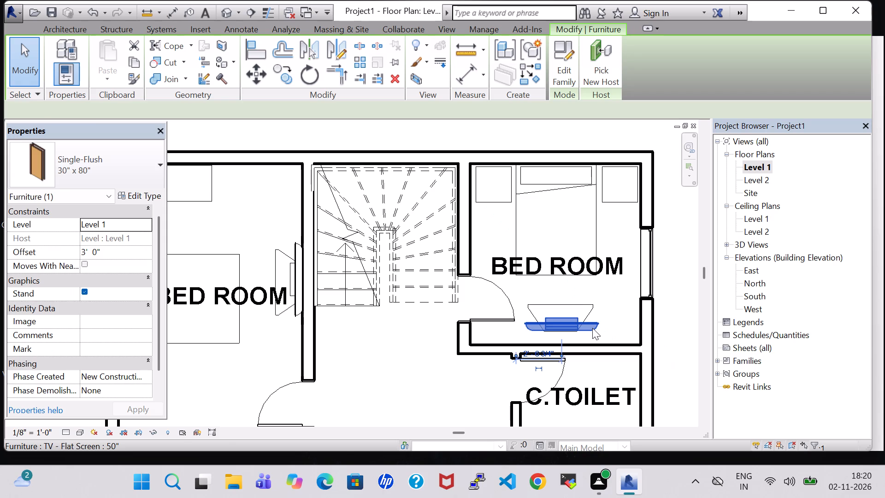
pyautogui.press('Down')
pyautogui.press('Down')
pyautogui.press('Down')
pyautogui.press('Down')
pyautogui.press('Down')
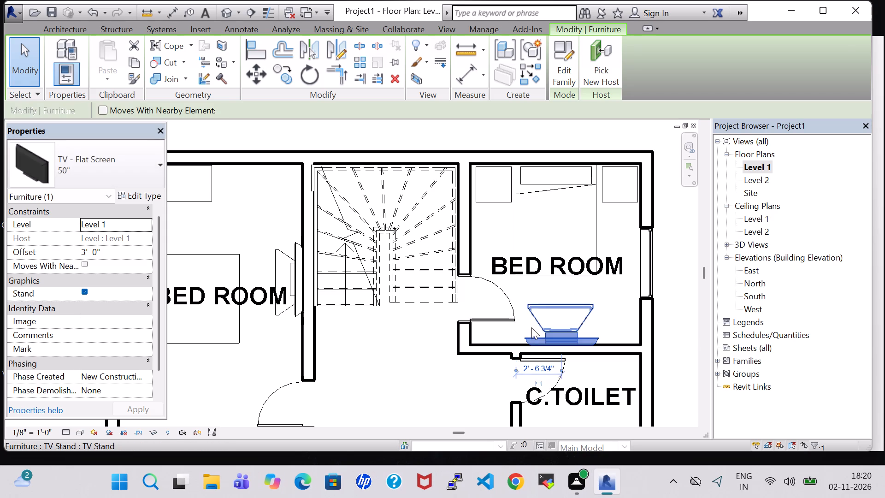
# Nudge the BED ROOM's TV stand toward the C.TOILET wall so it sits beneath the flat-screen TV again.
pyautogui.click(546, 311)
pyautogui.click(549, 308)
pyautogui.press('Down')
pyautogui.press('Down')
pyautogui.press('Down')
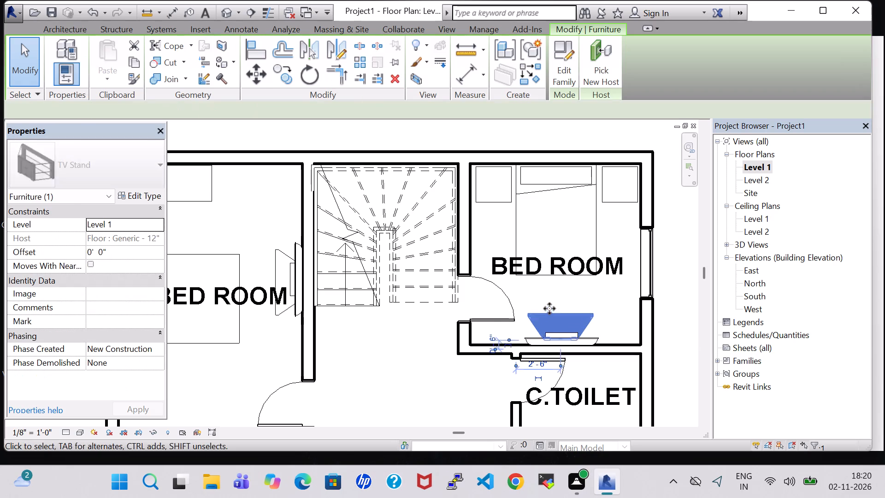
pyautogui.press('Down')
pyautogui.press('Down')
pyautogui.press('Down')
pyautogui.press('Up')
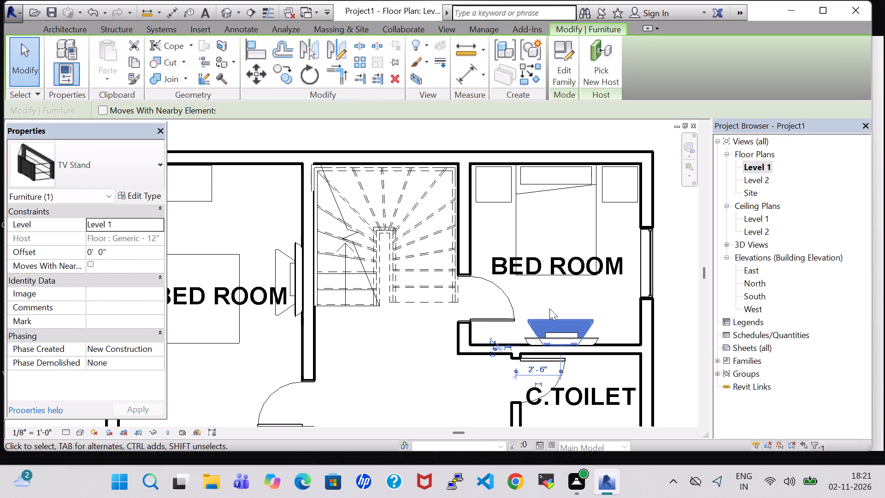
pyautogui.click(673, 327)
pyautogui.click(560, 334)
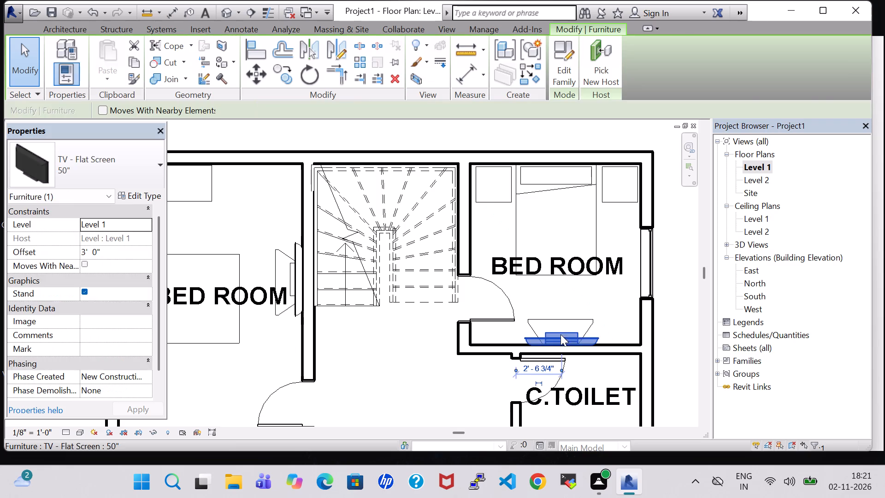
pyautogui.click(667, 336)
# Shift the BED ROOM door about 1' toward C.TOILET, to about 8' 11" from the exterior wall behind the bed.
pyautogui.scroll(-4, 655, 336)
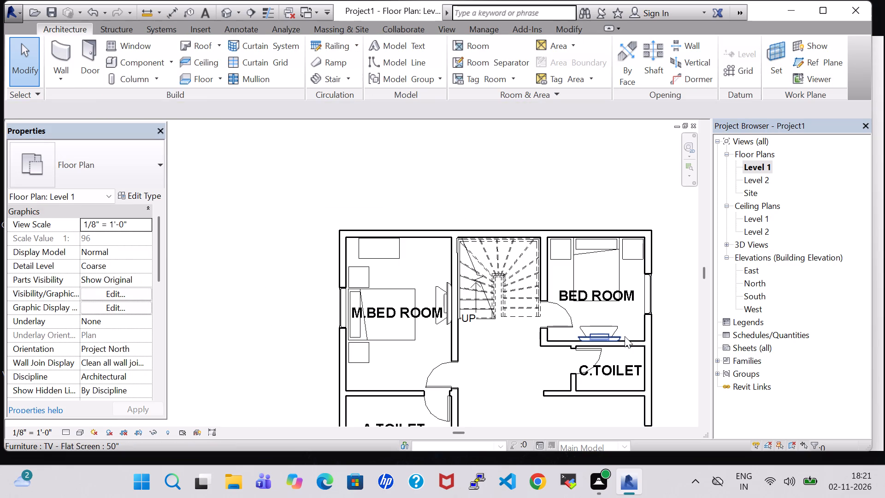
pyautogui.click(560, 305)
pyautogui.press('Down')
pyautogui.press('Down')
pyautogui.press('Down')
pyautogui.press('Down')
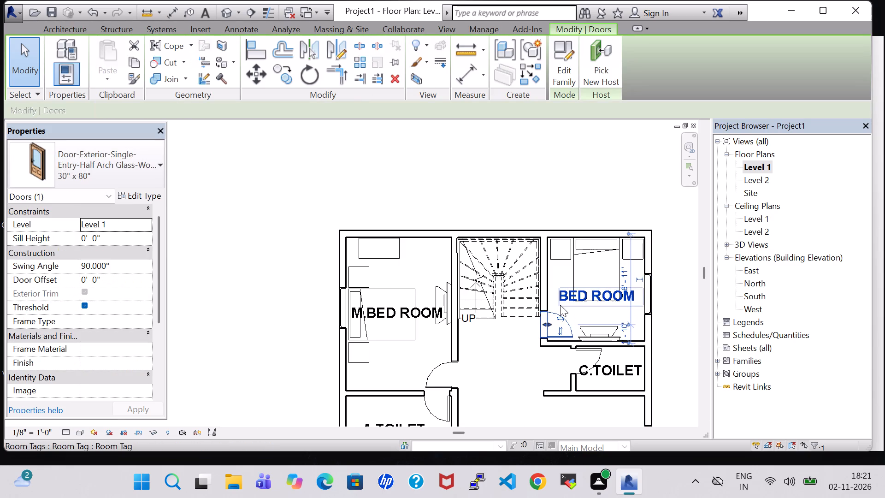
pyautogui.press('Down')
pyautogui.press('Up')
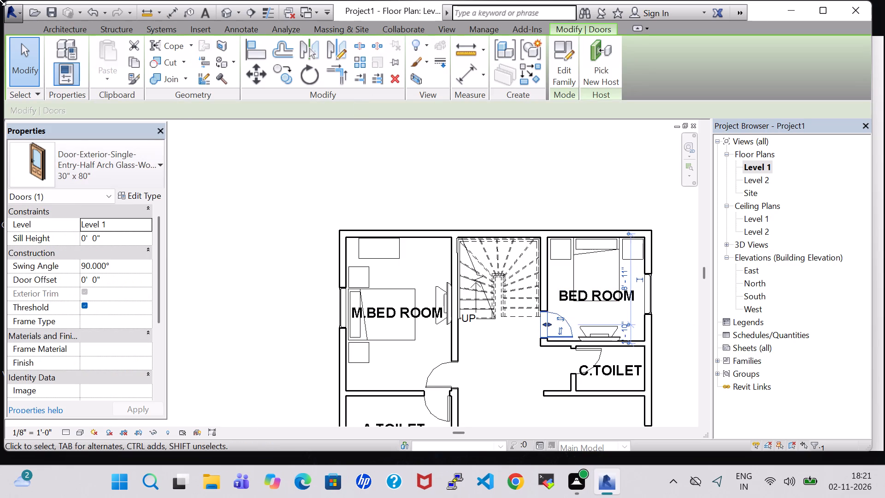
# Place a 48" x 72" x 24" dresser in BED ROOM, rotated along the stair-side wall about 3' 0" from the exterior wall behind the bed.
pyautogui.click(65, 30)
pyautogui.click(156, 65)
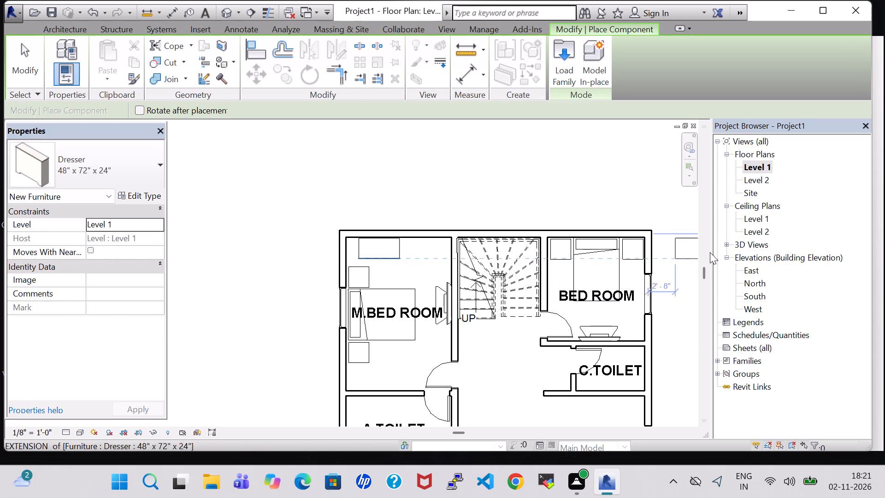
pyautogui.scroll(5, 613, 283)
pyautogui.press('space')
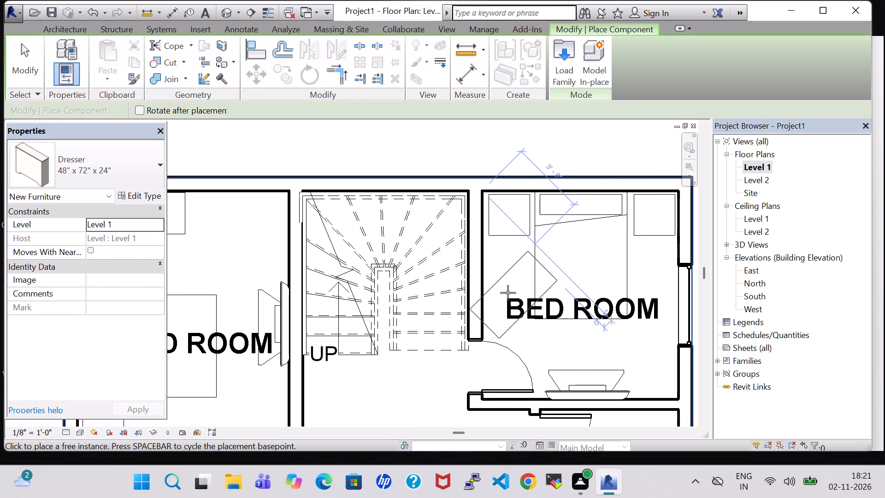
pyautogui.press('space')
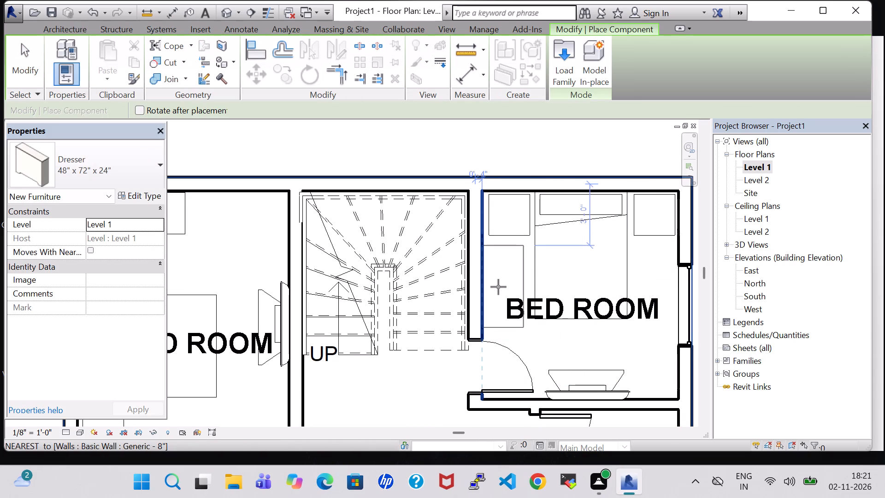
pyautogui.click(498, 287)
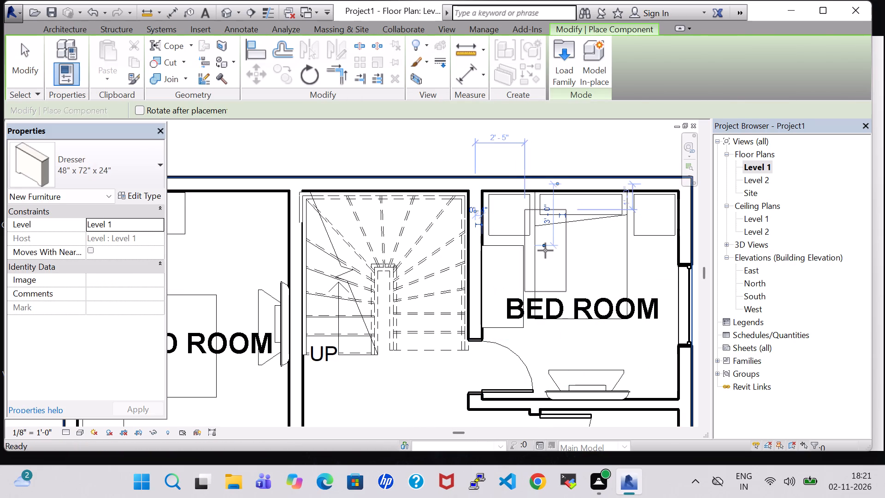
pyautogui.press('Escape')
pyautogui.press('Escape')
# Delete the BED ROOM night stand on the stair side of the bed.
pyautogui.click(523, 205)
pyautogui.click(520, 223)
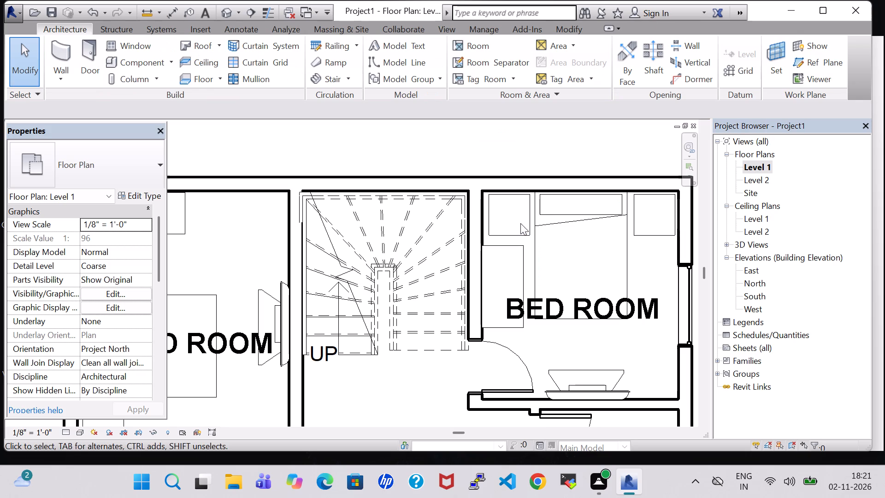
pyautogui.click(515, 234)
pyautogui.press('Delete')
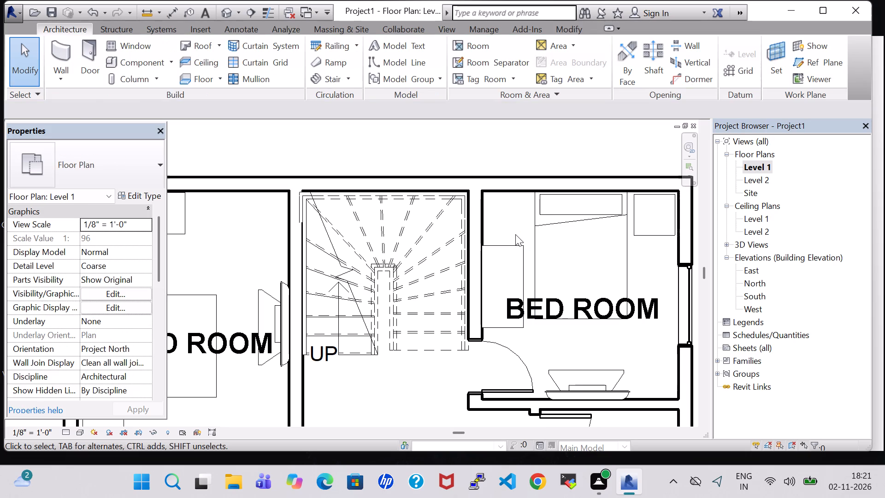
# Nudge the BED ROOM's double bed to about 2' 8" from the window-side wall and 6" from the wall behind its headboard.
pyautogui.click(613, 211)
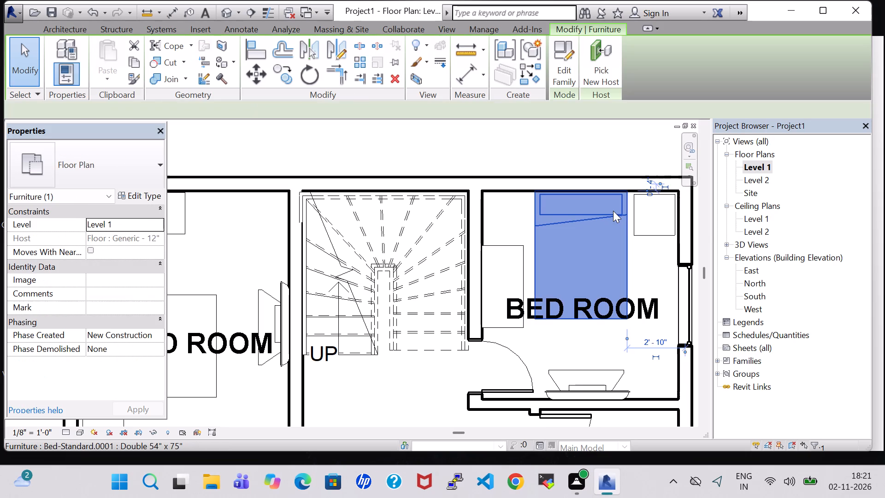
pyautogui.press('Right')
pyautogui.press('Down')
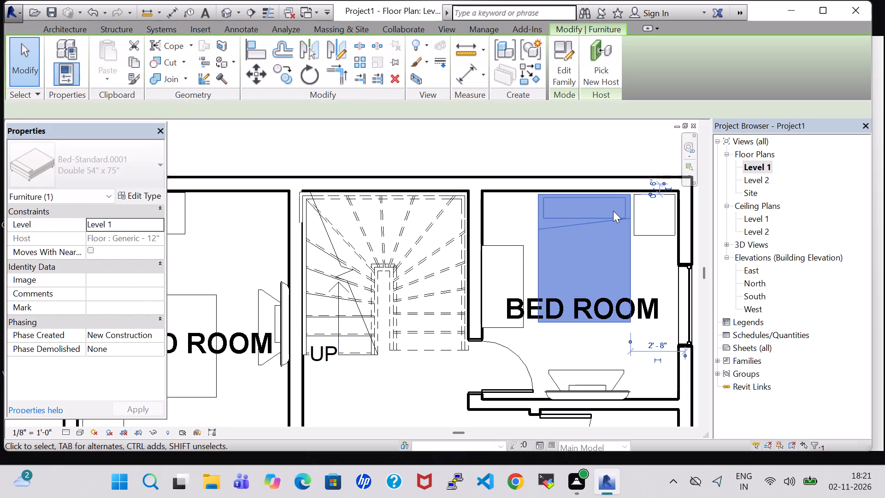
pyautogui.press('Right')
pyautogui.press('Left')
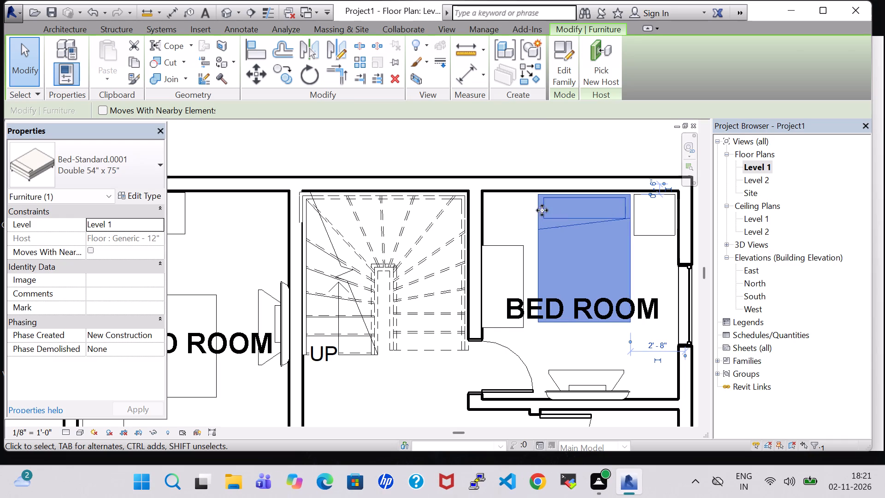
pyautogui.click(534, 134)
# Nudge the BED ROOM dresser to 6" from the stair-side wall and about 6" from the exterior wall behind the bed.
pyautogui.click(507, 248)
pyautogui.press('Right')
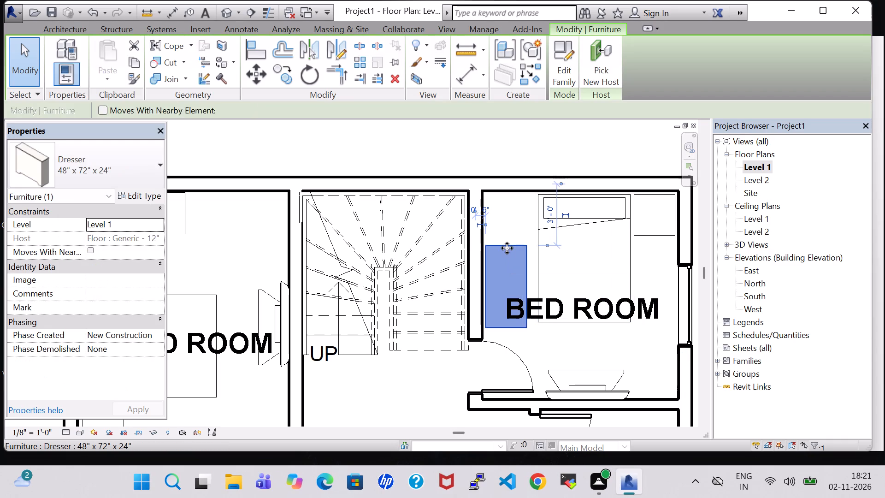
pyautogui.press('Up')
pyautogui.press('Up')
pyautogui.press('Up')
pyautogui.press('Up')
pyautogui.press('Up')
pyautogui.press('Up')
pyautogui.press('Up')
pyautogui.press('Up')
pyautogui.press('Up')
pyautogui.press('Up')
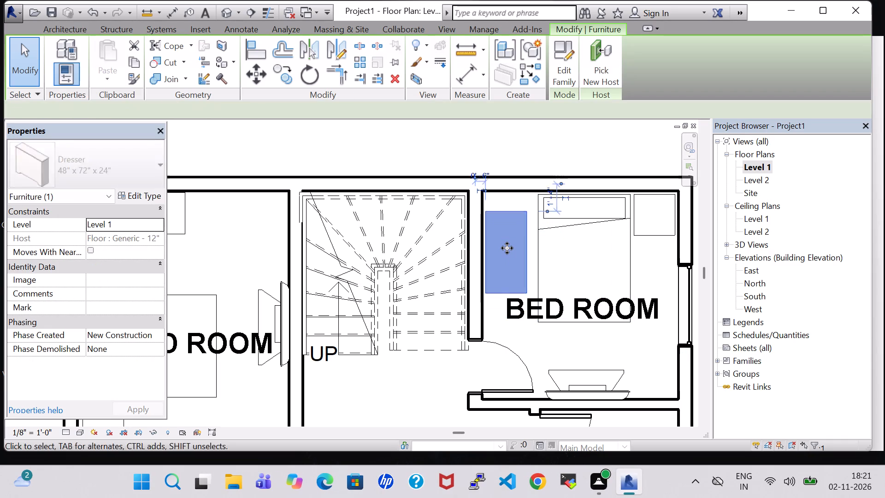
pyautogui.press('Up')
pyautogui.press('Up')
pyautogui.press('Up')
pyautogui.press('Up')
pyautogui.press('Up')
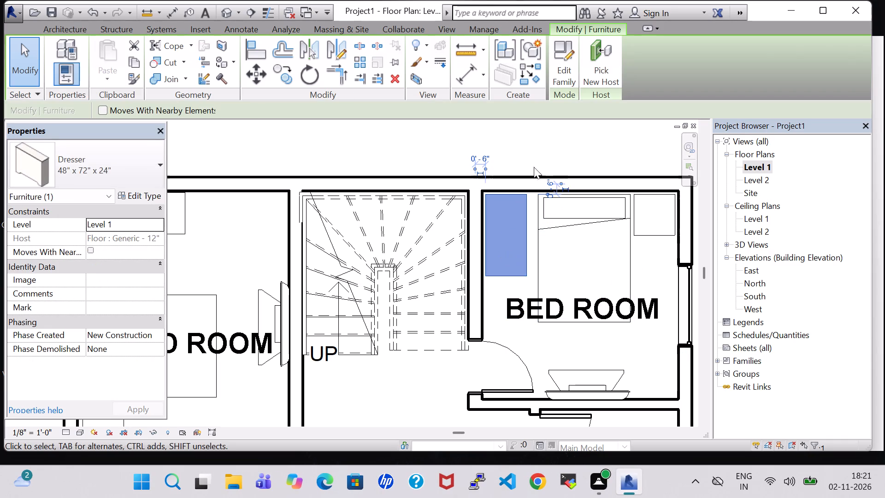
pyautogui.click(528, 145)
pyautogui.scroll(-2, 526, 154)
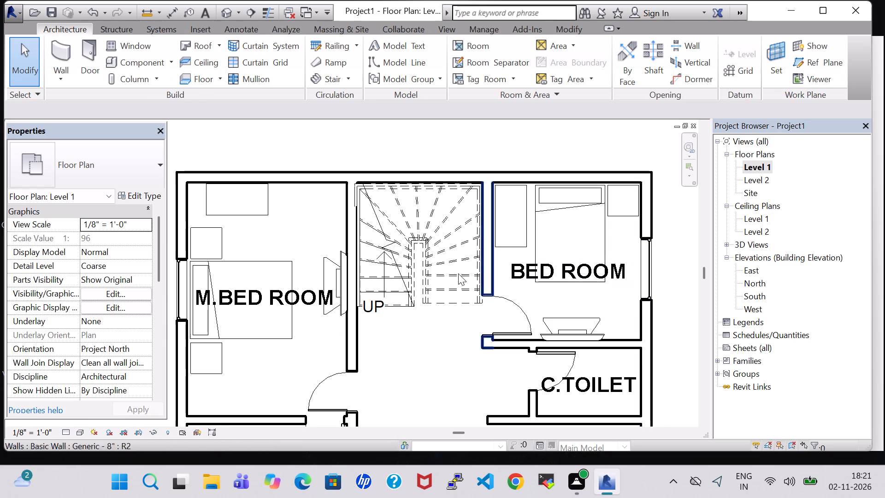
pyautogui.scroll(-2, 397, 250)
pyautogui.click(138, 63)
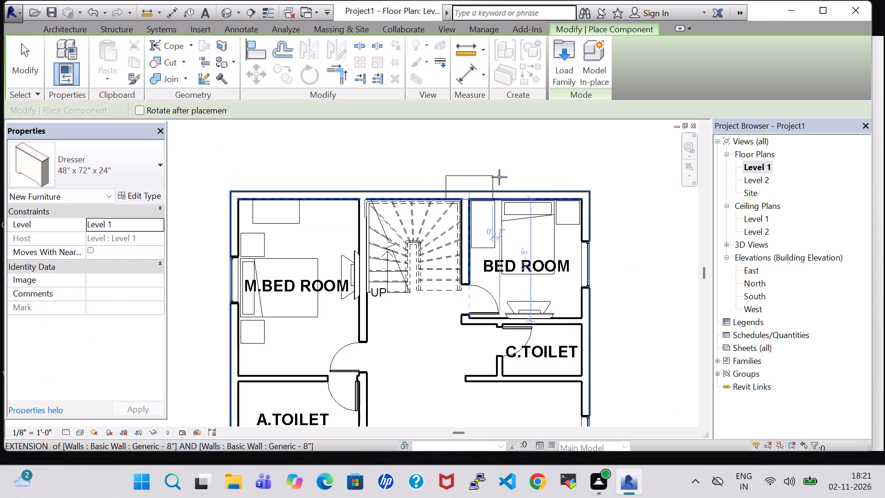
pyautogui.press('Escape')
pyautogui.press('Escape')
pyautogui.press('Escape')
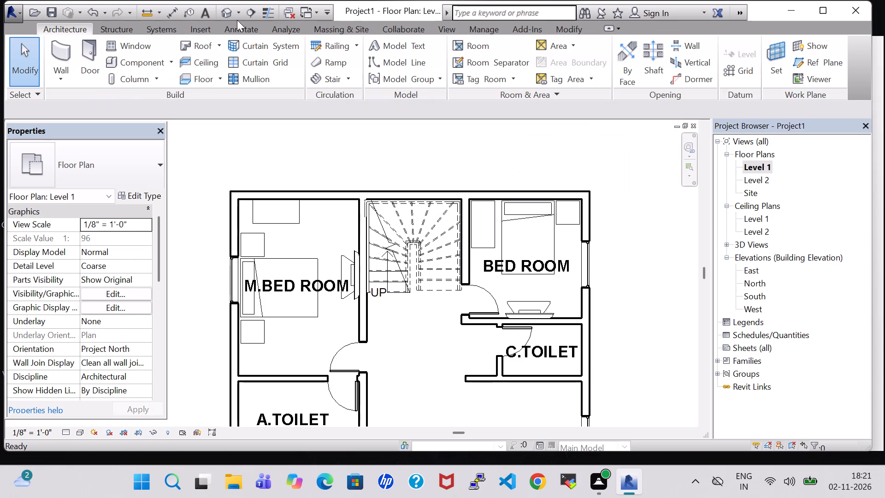
# Inspect the furnished bedrooms from above in the 3D view and return to the Level 1 floor plan.
pyautogui.click(227, 15)
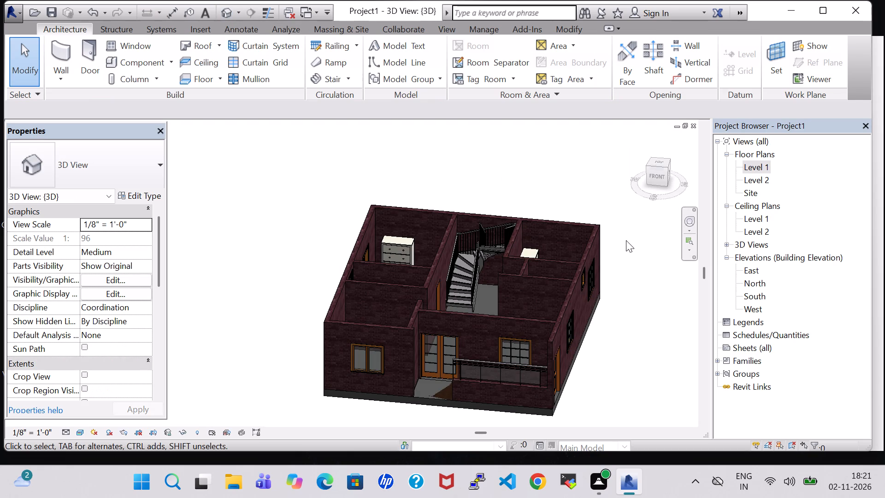
pyautogui.keyDown('shift'); pyautogui.moveTo(626, 240); pyautogui.dragTo(635, 412, button='middle'); pyautogui.keyUp('shift')
pyautogui.scroll(4, 611, 272)
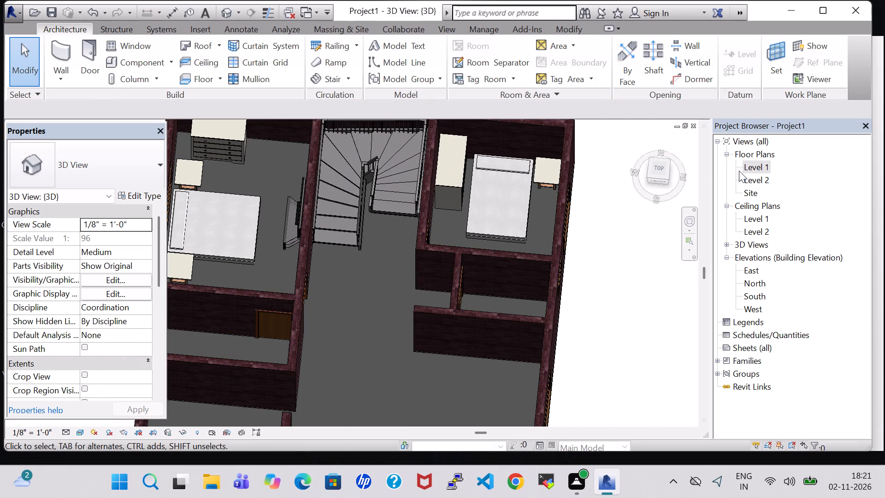
pyautogui.doubleClick(750, 166)
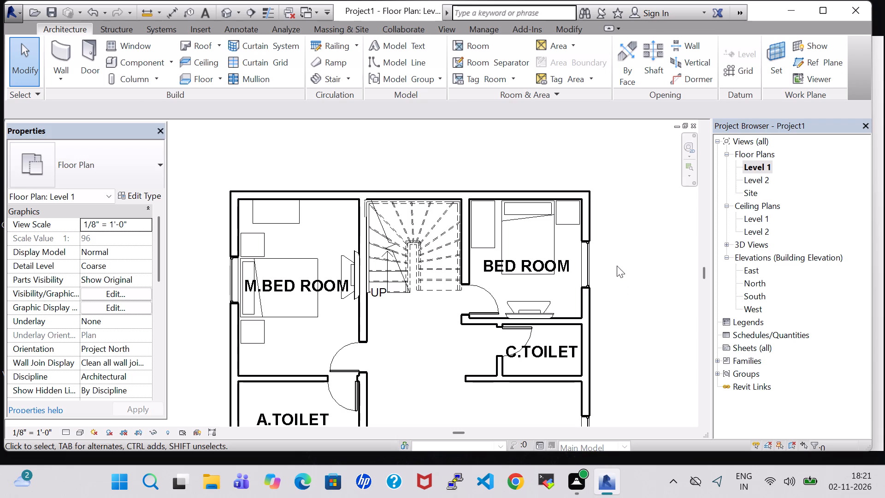
pyautogui.click(227, 15)
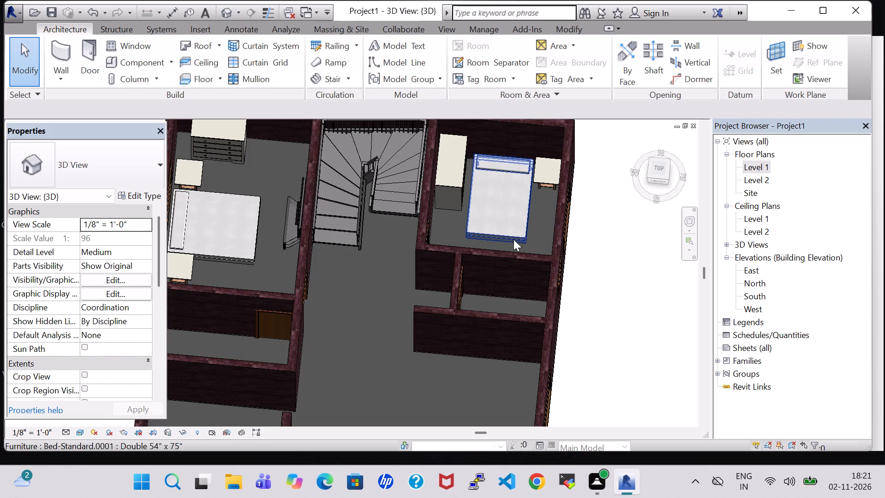
pyautogui.keyDown('shift'); pyautogui.moveTo(600, 290); pyautogui.dragTo(604, 300, button='middle'); pyautogui.keyUp('shift')
pyautogui.doubleClick(766, 169)
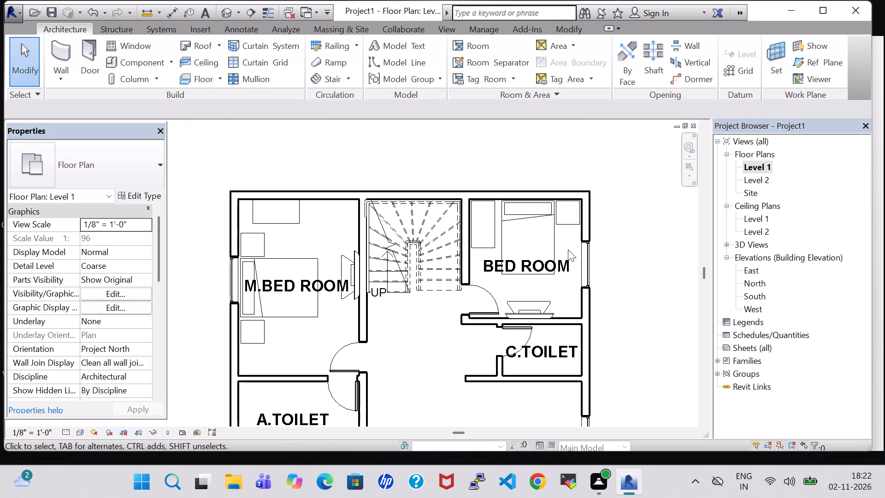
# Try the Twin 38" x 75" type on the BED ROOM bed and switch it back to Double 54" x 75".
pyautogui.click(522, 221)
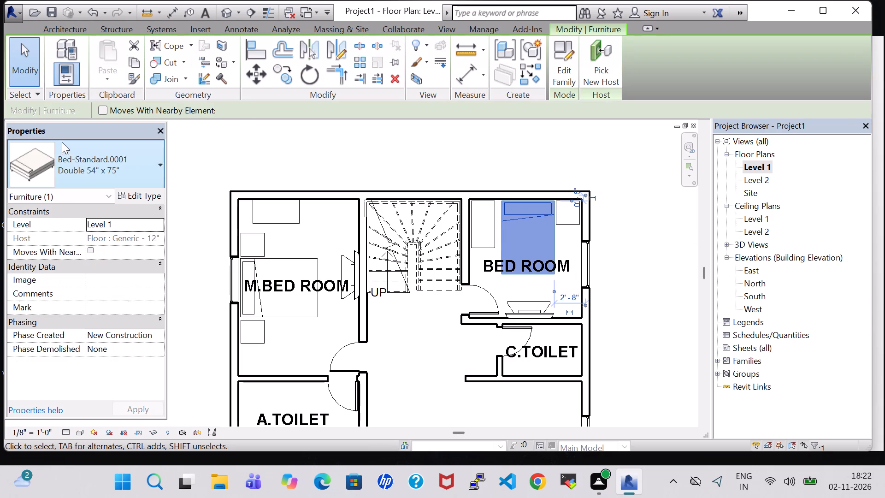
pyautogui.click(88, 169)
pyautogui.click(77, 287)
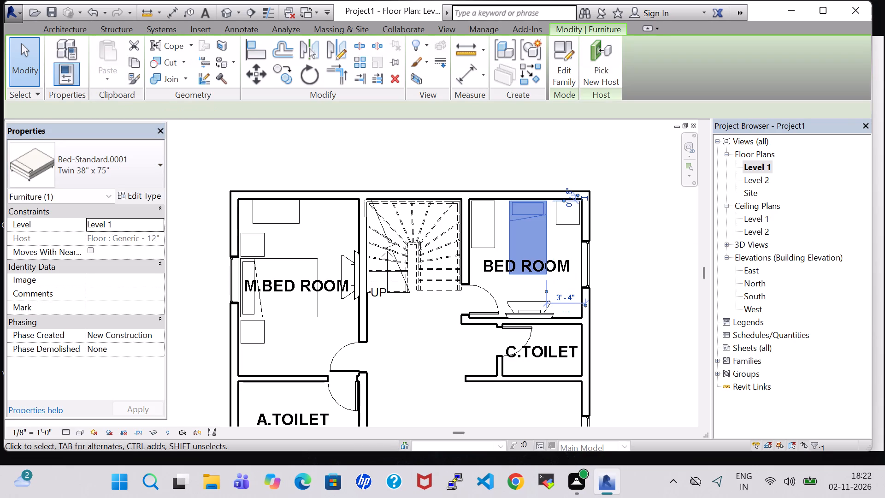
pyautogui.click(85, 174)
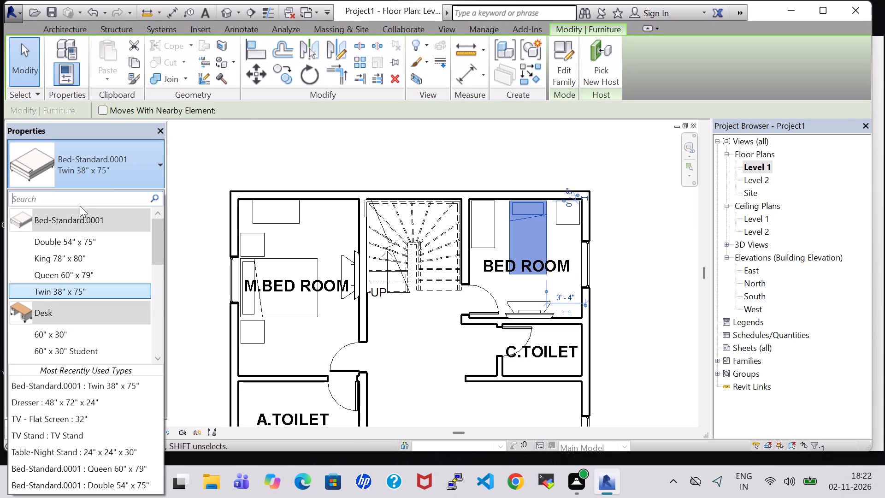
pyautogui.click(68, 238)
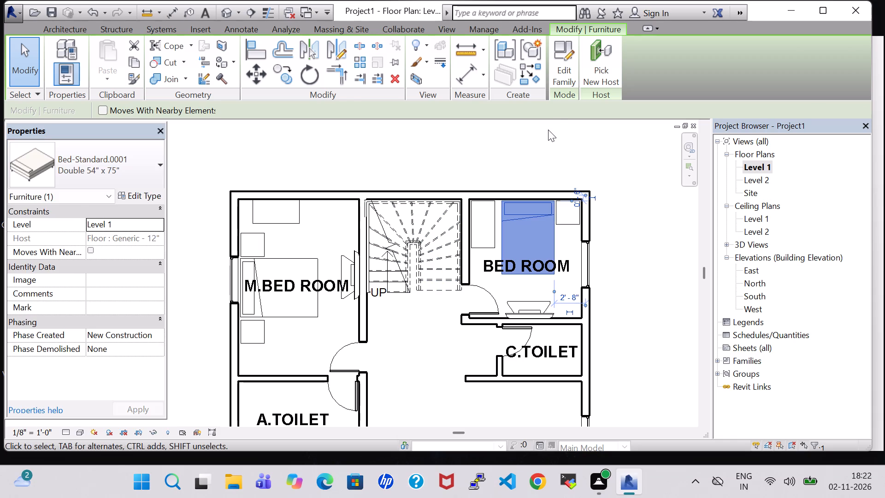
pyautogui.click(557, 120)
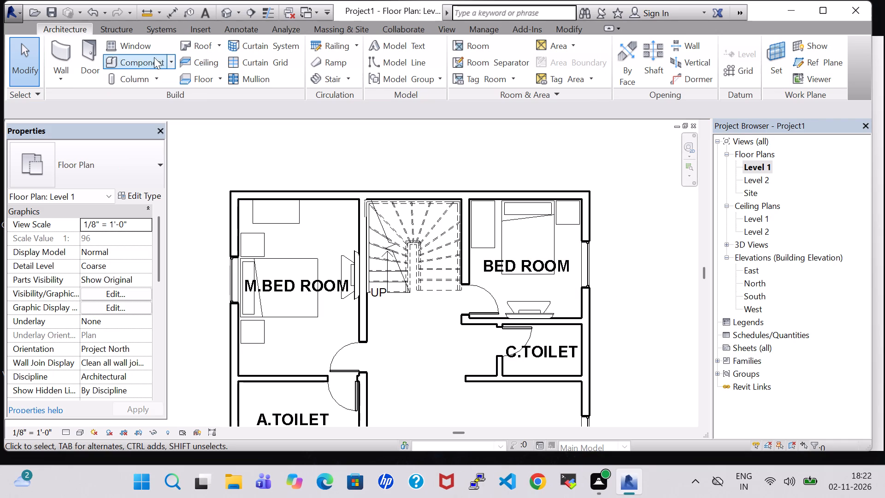
# Place a 60" x 30" Student desk in M.BED ROOM against the exterior wall, between the dresser and the stair-side wall.
pyautogui.click(129, 57)
pyautogui.click(127, 162)
pyautogui.scroll(6, 94, 216)
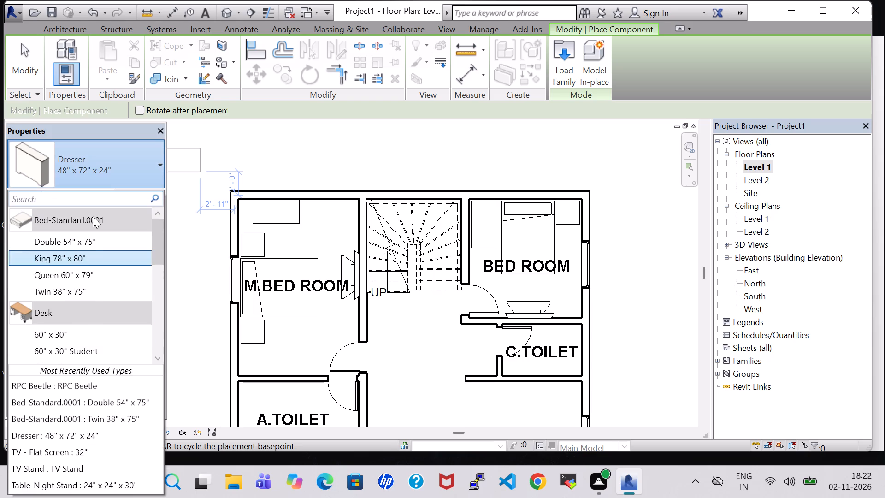
pyautogui.click(60, 345)
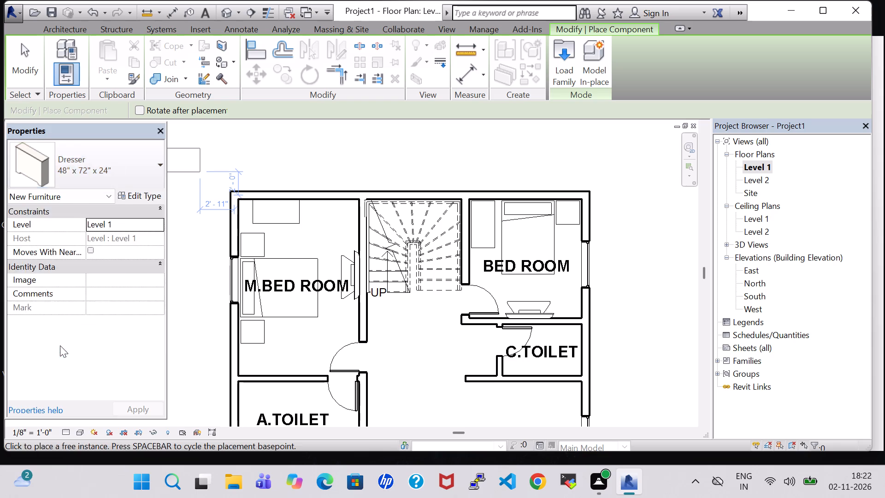
pyautogui.scroll(1, 275, 256)
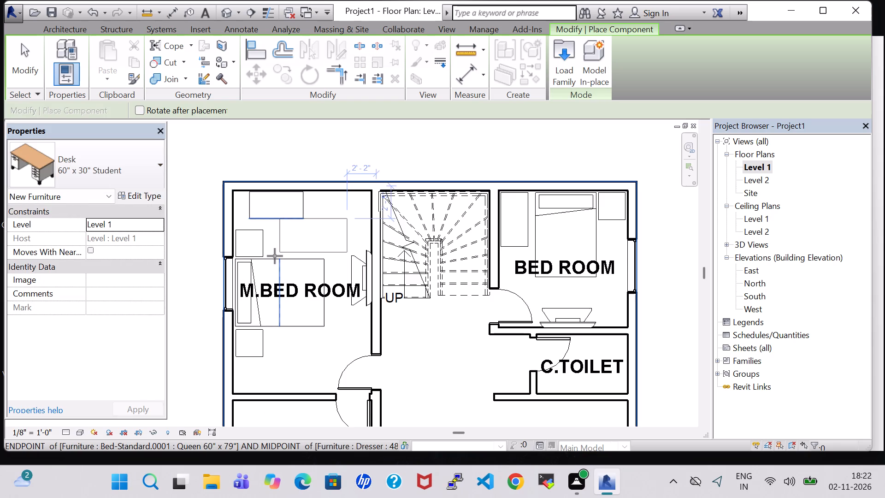
pyautogui.scroll(6, 275, 256)
pyautogui.moveTo(324, 208); pyautogui.dragTo(270, 297, button='middle')
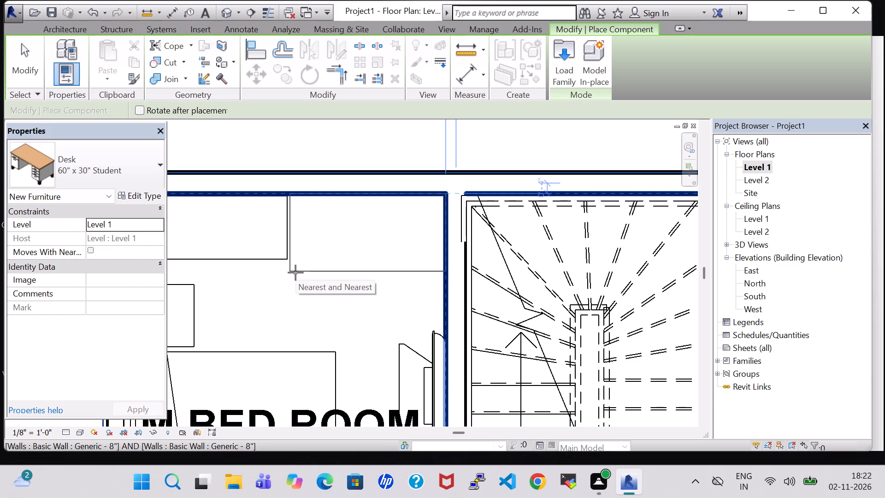
pyautogui.click(295, 273)
pyautogui.press('Escape')
pyautogui.press('Escape')
# Set the width of the M.BED ROOM desk's 60" x 30" Student type to 4' 0".
pyautogui.click(316, 273)
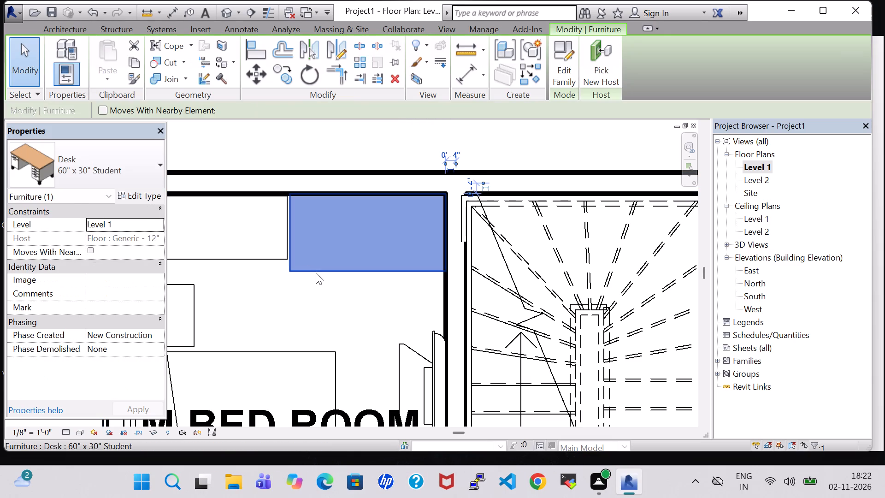
pyautogui.click(136, 198)
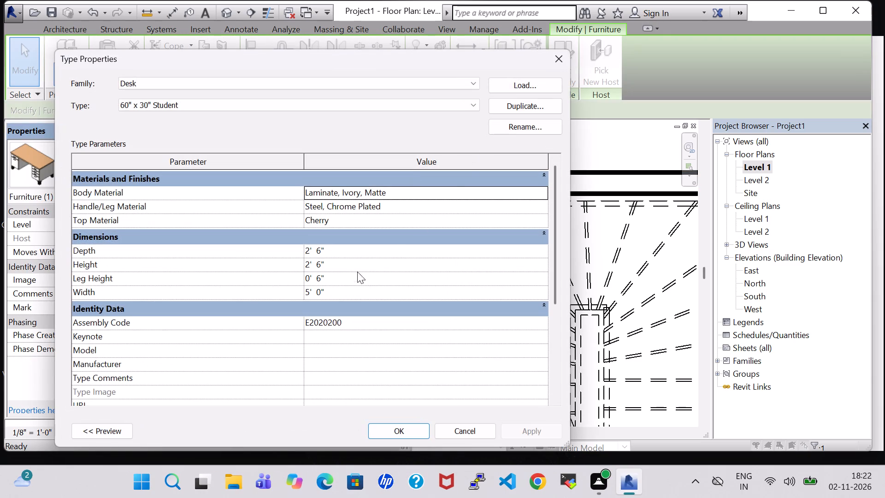
pyautogui.click(313, 293)
pyautogui.press('Left')
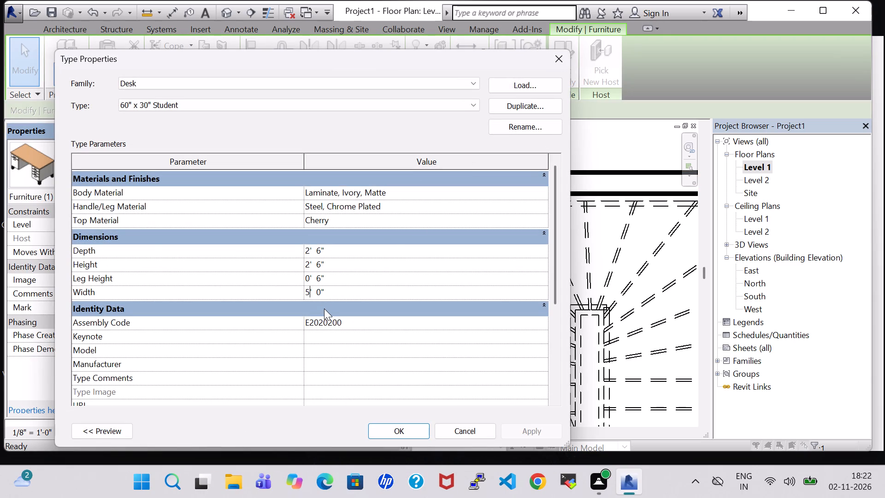
pyautogui.press('BackSpace')
pyautogui.press('4')
pyautogui.press('Return')
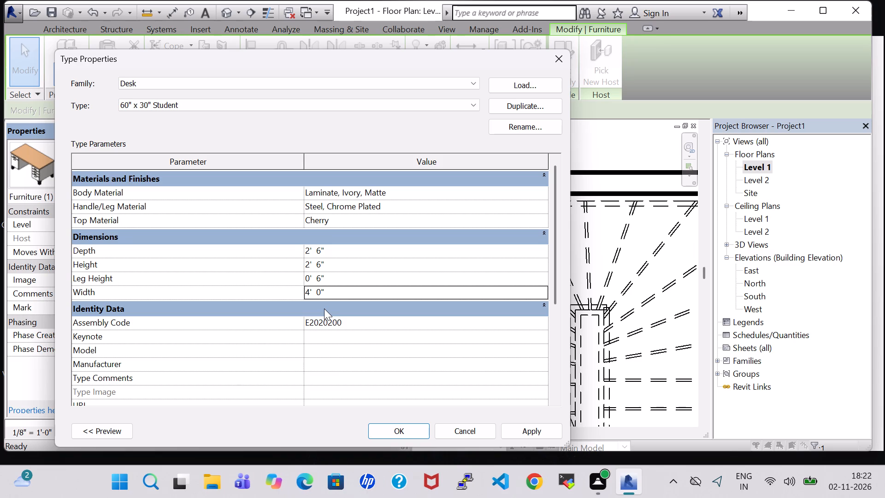
pyautogui.click(505, 430)
pyautogui.click(423, 430)
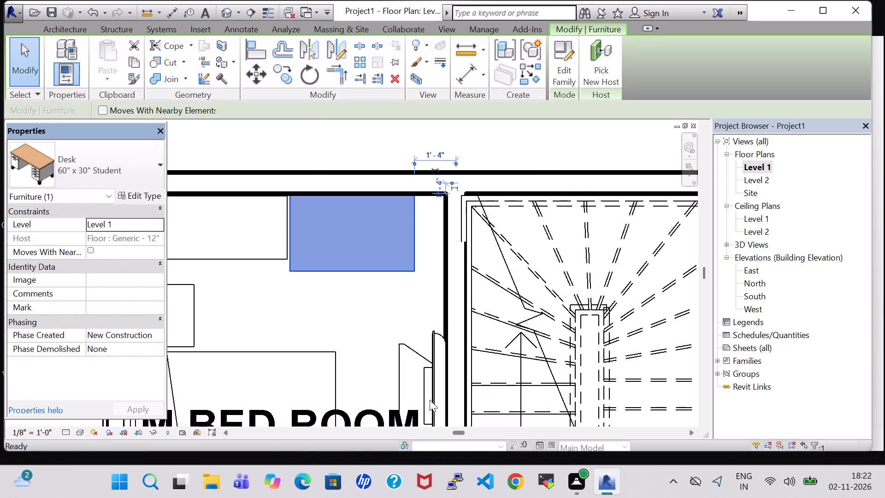
# Switch the M.BED ROOM desk through other furniture types and undo back to the Desk 72" x 36" type.
pyautogui.press('Right')
pyautogui.press('Right')
pyautogui.press('Right')
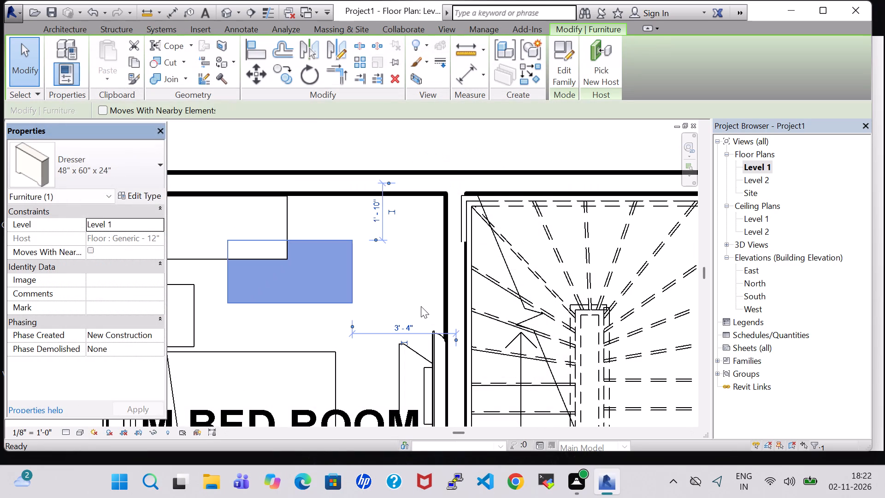
pyautogui.press('z')
pyautogui.hotkey('ctrl', 'z')
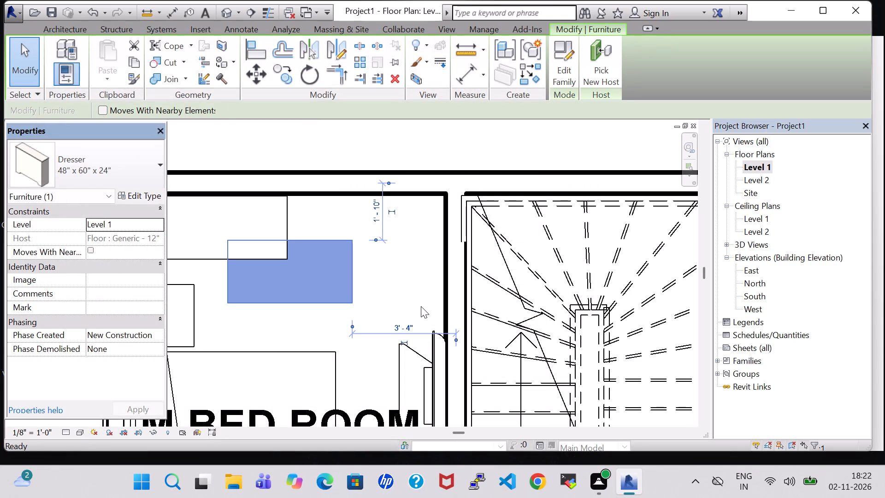
pyautogui.click(354, 249)
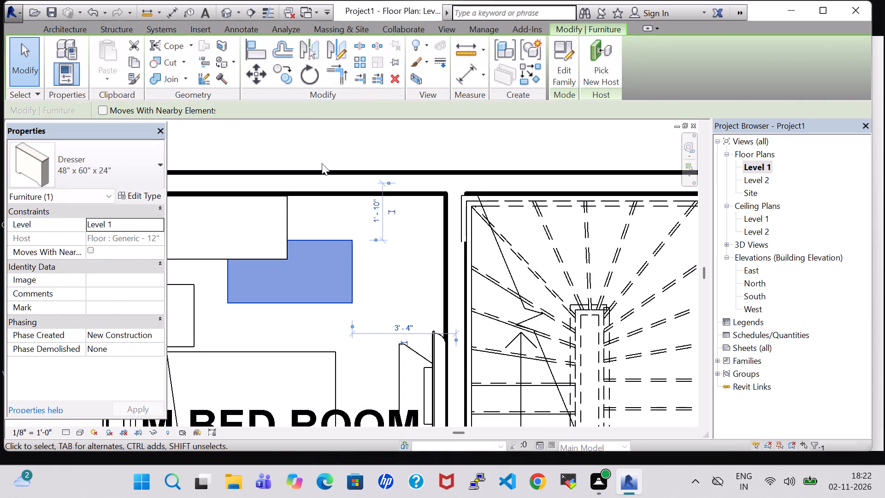
pyautogui.click(322, 163)
pyautogui.click(330, 240)
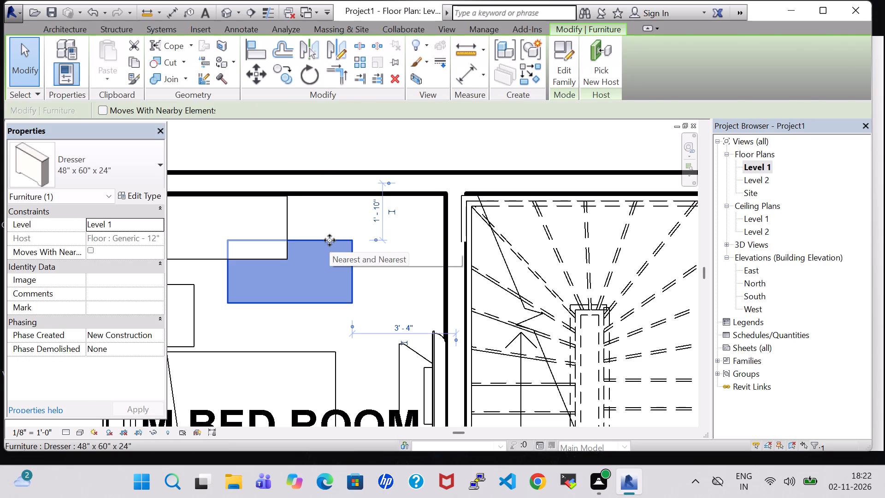
pyautogui.hotkey('ctrl', 'z')
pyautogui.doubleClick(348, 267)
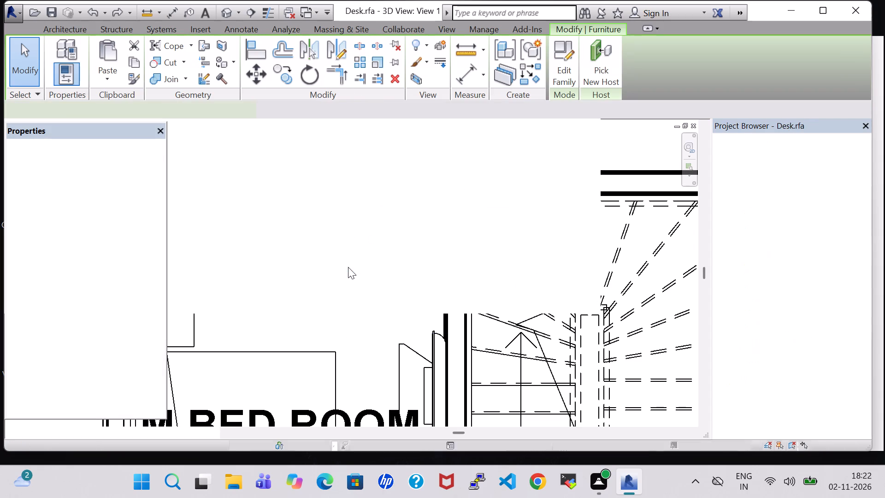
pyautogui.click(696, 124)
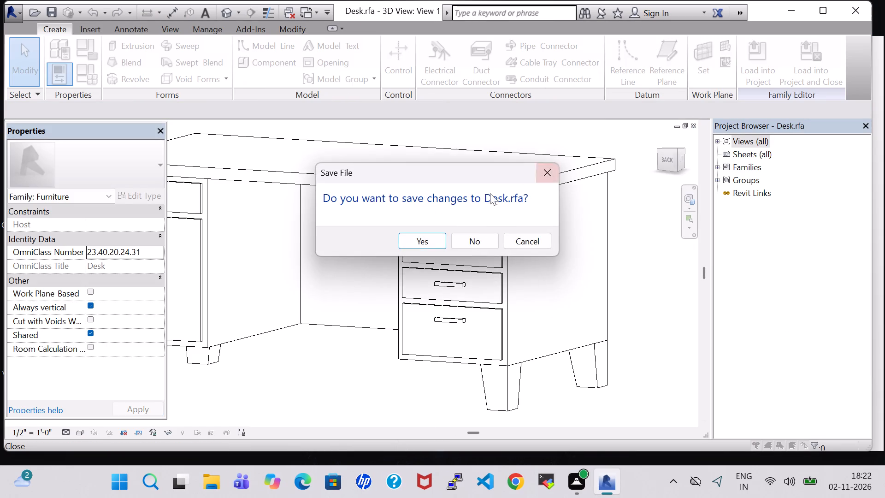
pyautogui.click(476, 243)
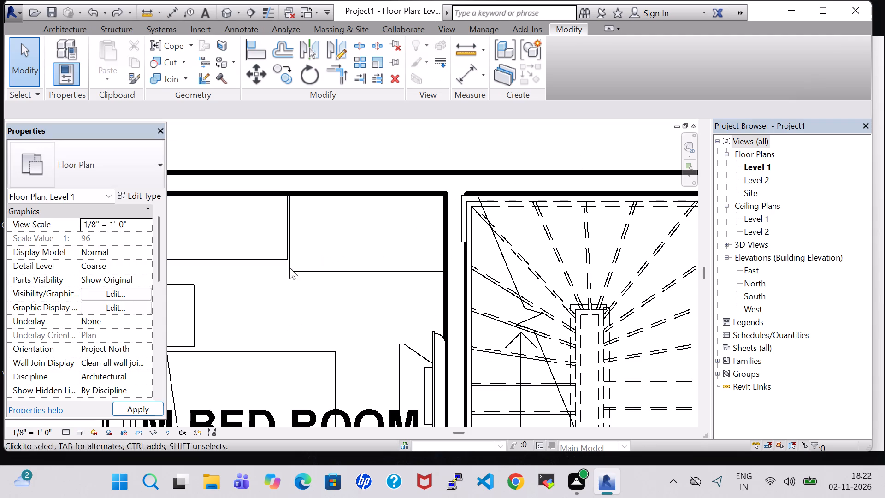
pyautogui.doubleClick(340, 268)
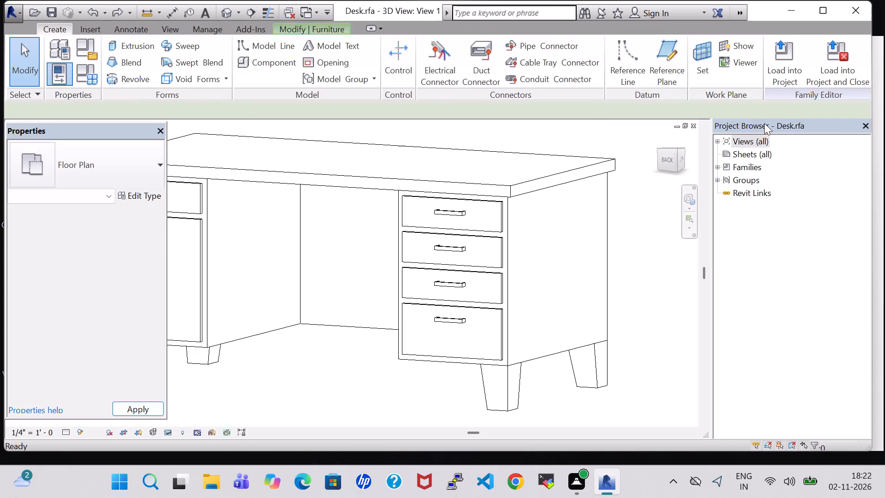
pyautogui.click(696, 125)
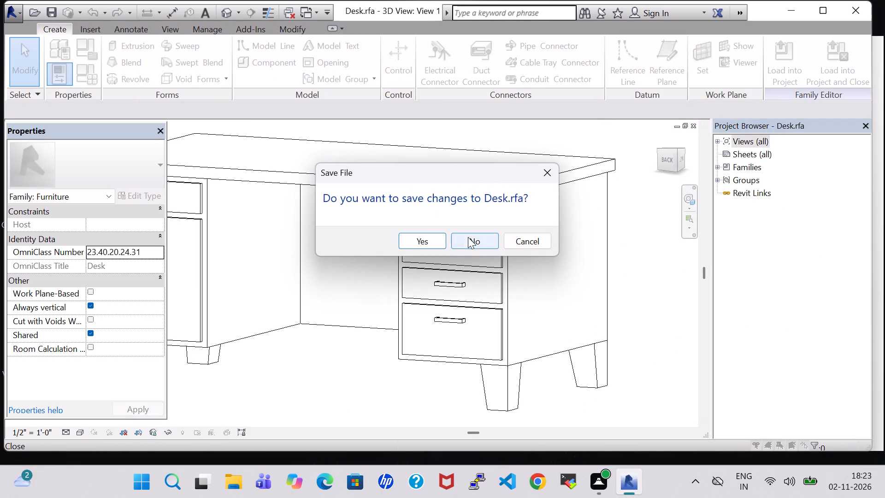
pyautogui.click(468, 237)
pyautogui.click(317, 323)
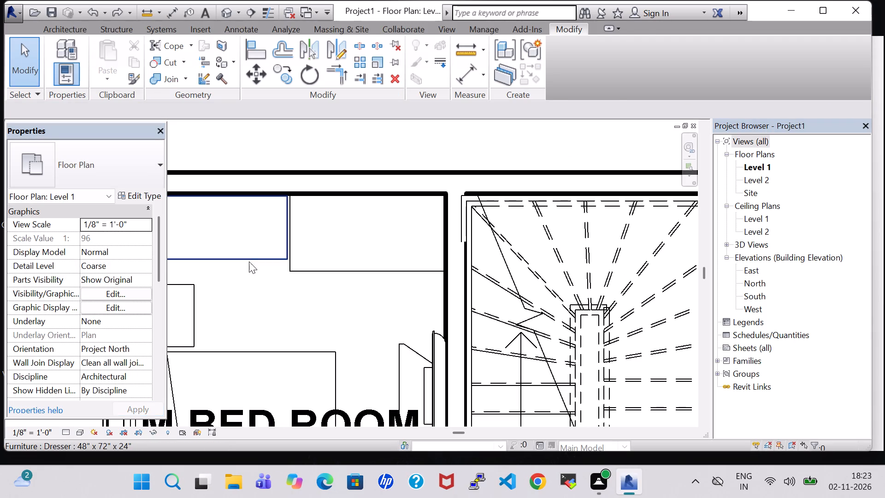
# Set the width of the M.BED ROOM desk's 72" x 36" type to 5' 0".
pyautogui.click(249, 261)
pyautogui.click(308, 270)
pyautogui.click(132, 198)
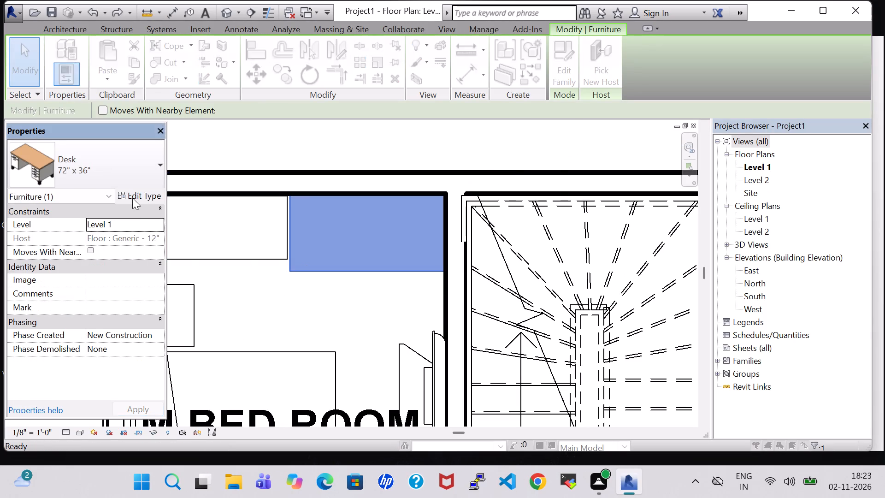
pyautogui.click(313, 290)
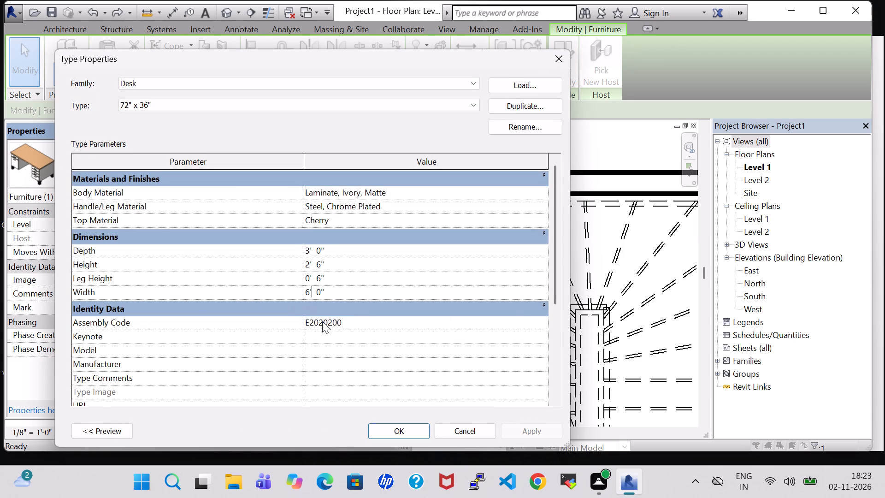
pyautogui.press('Left')
pyautogui.press('BackSpace')
pyautogui.press('4')
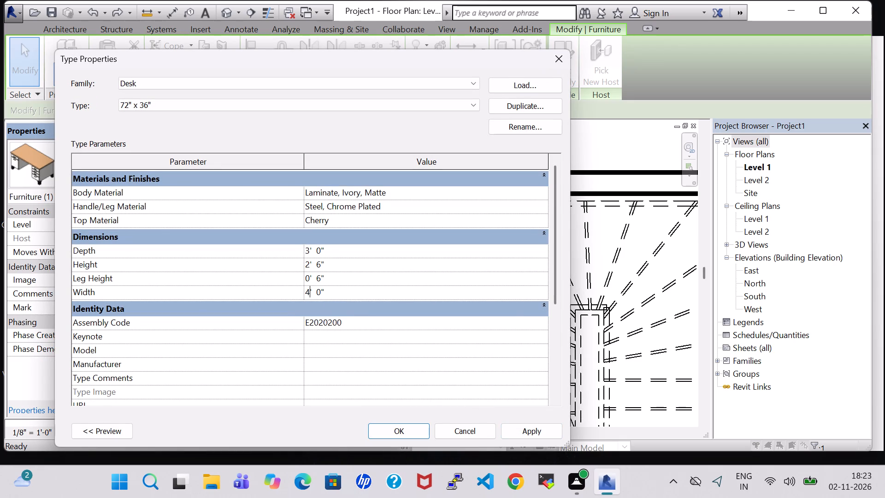
pyautogui.press('Left')
pyautogui.press('BackSpace')
pyautogui.press('5')
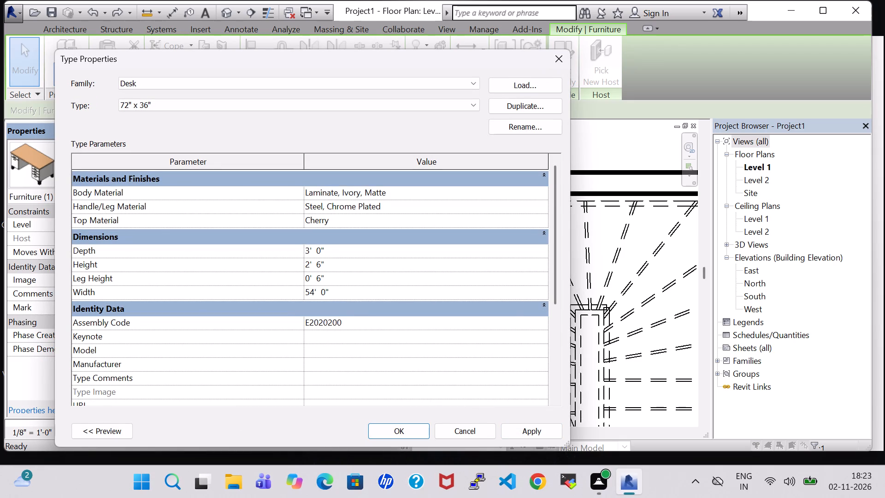
pyautogui.press('Right')
pyautogui.press('BackSpace')
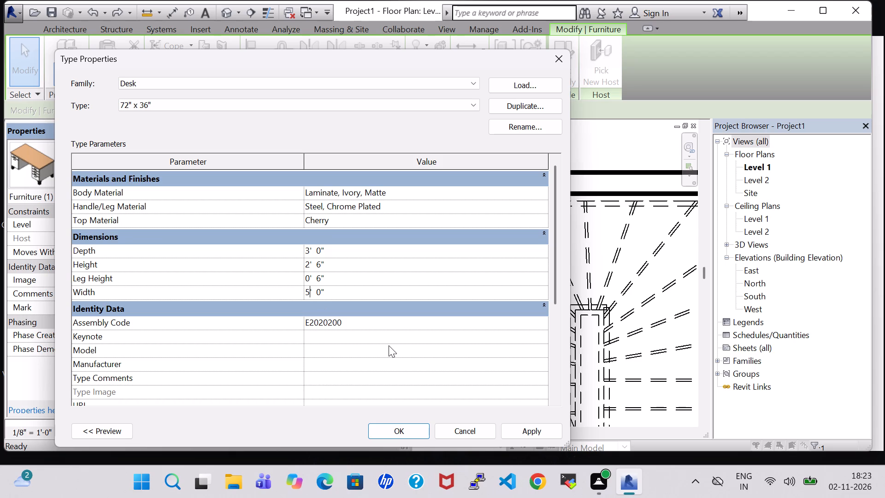
pyautogui.click(520, 433)
pyautogui.click(409, 427)
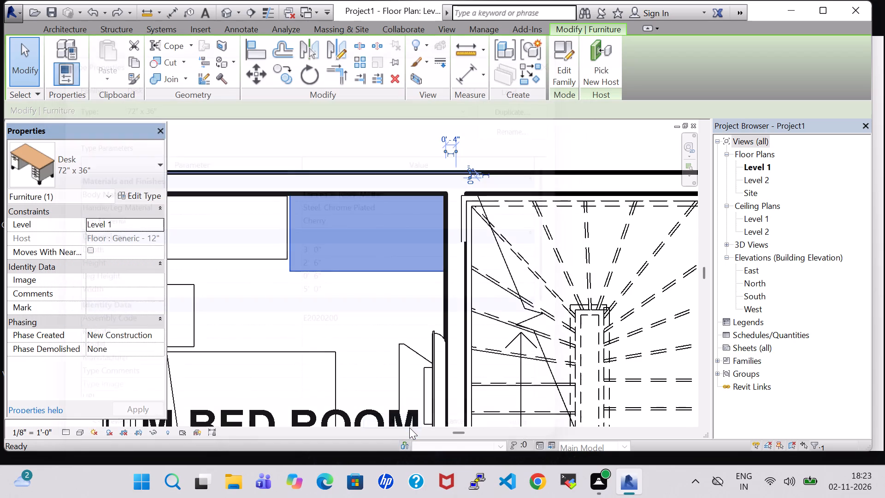
# Nudge the M.BED ROOM dresser along the exterior wall away from the desk, leaving a gap between them.
pyautogui.scroll(-5, 337, 281)
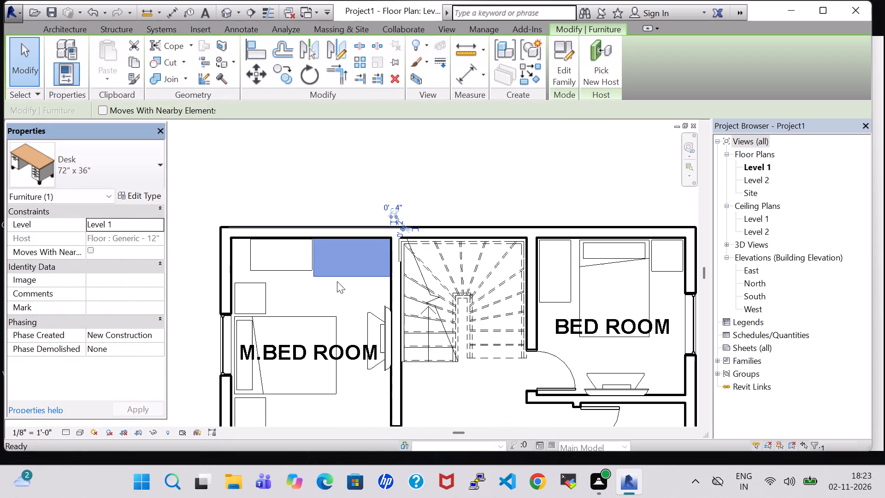
pyautogui.click(286, 280)
pyautogui.click(283, 268)
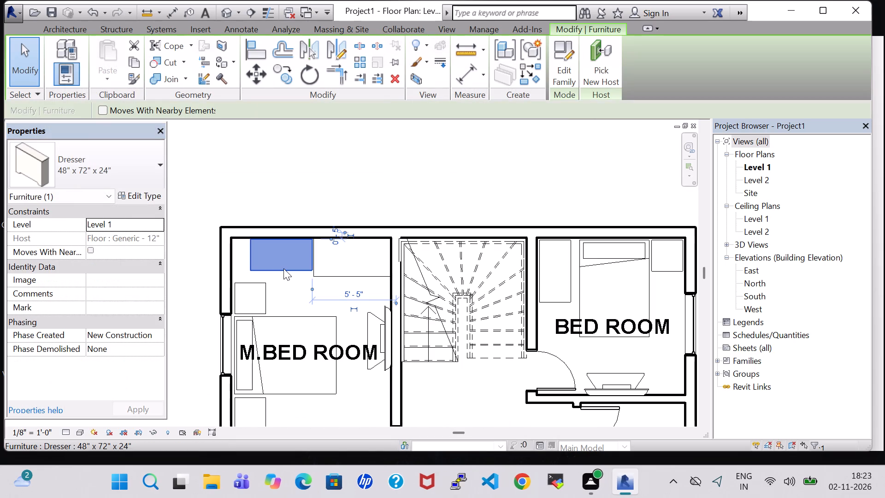
pyautogui.press('Left')
pyautogui.press('Left')
pyautogui.press('Down')
pyautogui.press('Up')
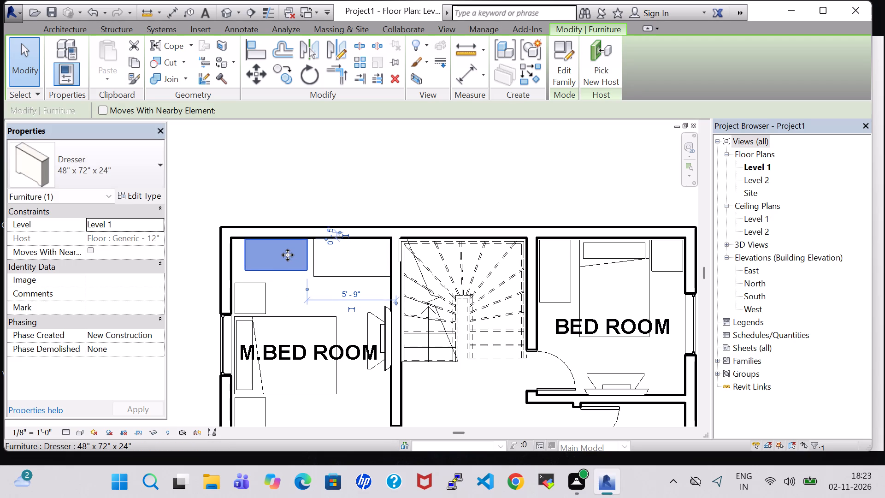
pyautogui.press('Left')
pyautogui.click(286, 290)
# Nudge the M.BED ROOM desk inward so it sits clear of the exterior wall and the stair-side wall.
pyautogui.click(355, 272)
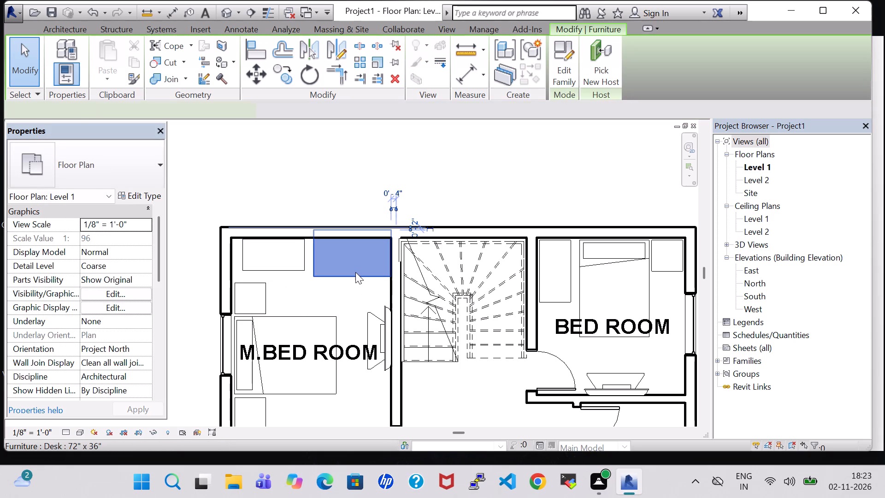
pyautogui.press('Down')
pyautogui.press('Down')
pyautogui.press('Down')
pyautogui.press('Down')
pyautogui.press('Down')
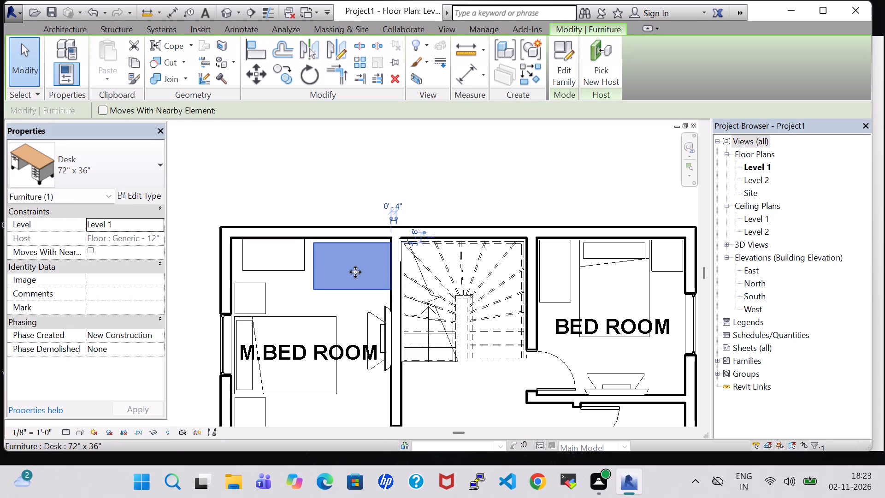
pyautogui.press('Left')
pyautogui.press('Left')
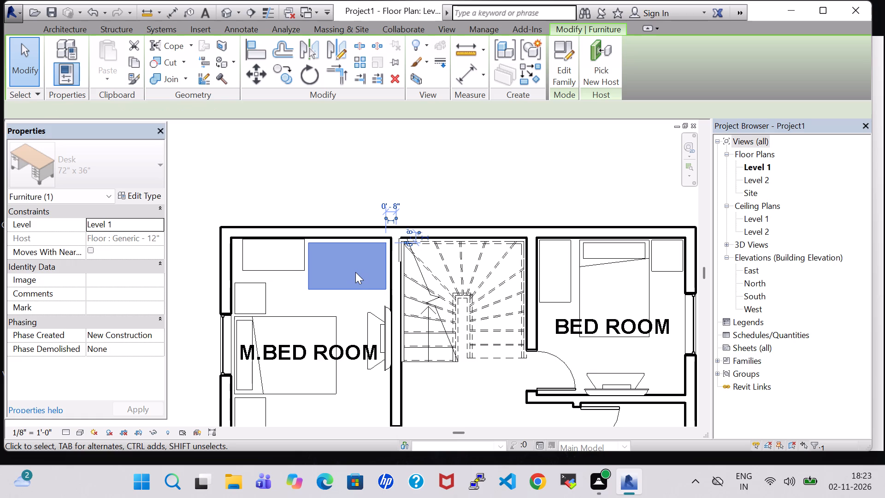
pyautogui.press('Up')
pyautogui.press('Right')
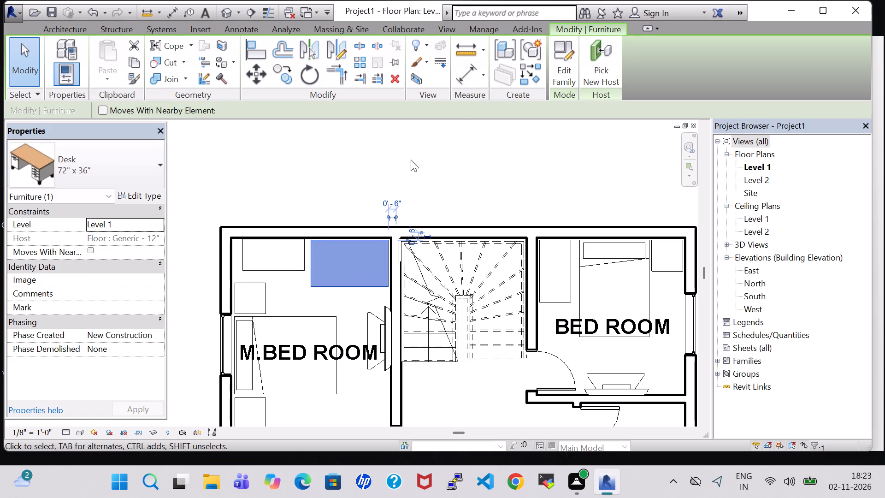
# Set the depth of the M.BED ROOM desk's 72" x 36" type to 2' 6".
pyautogui.click(148, 196)
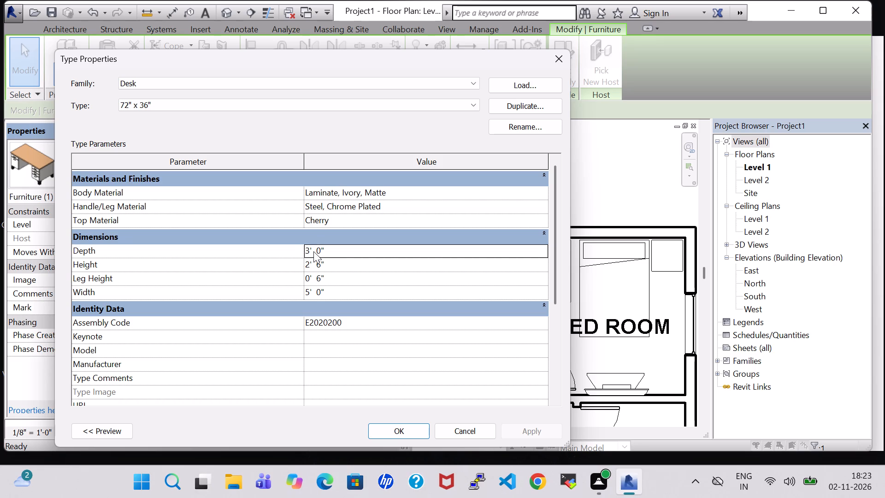
pyautogui.press('Left')
pyautogui.press('BackSpace')
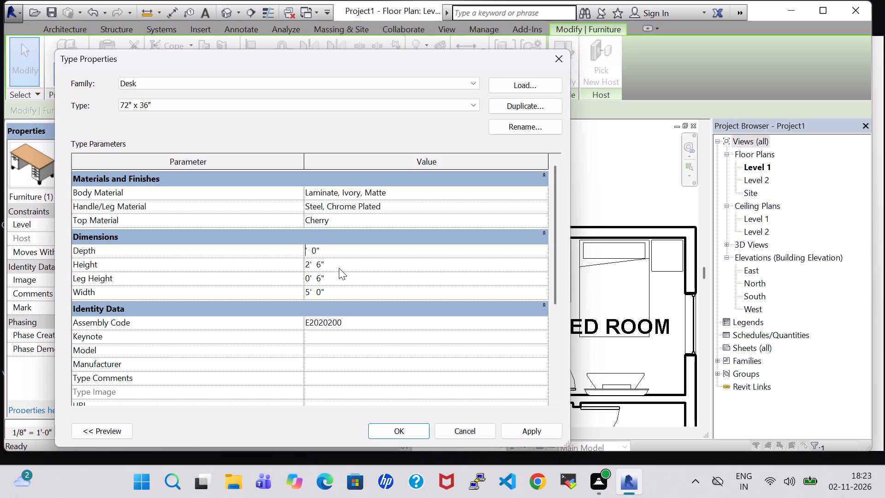
pyautogui.press('2')
pyautogui.press('Right')
pyautogui.press('Right')
pyautogui.press('Right')
pyautogui.press('Right')
pyautogui.press('BackSpace')
pyautogui.press('6')
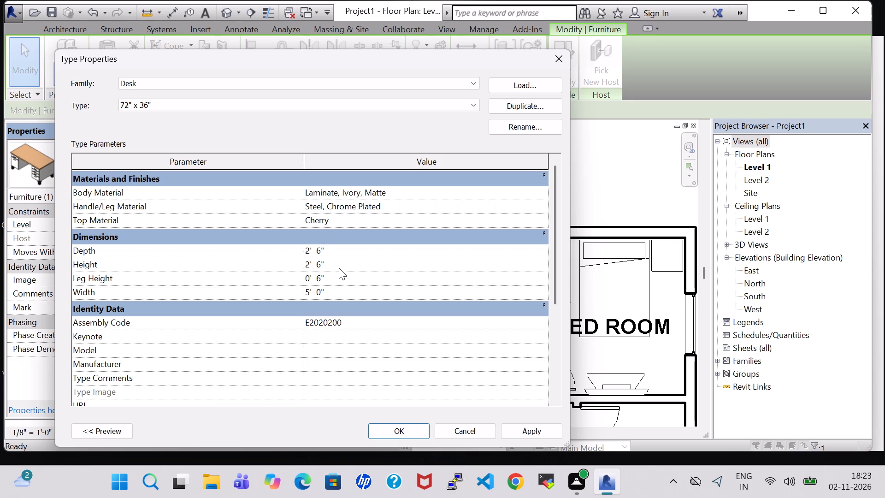
pyautogui.click(537, 435)
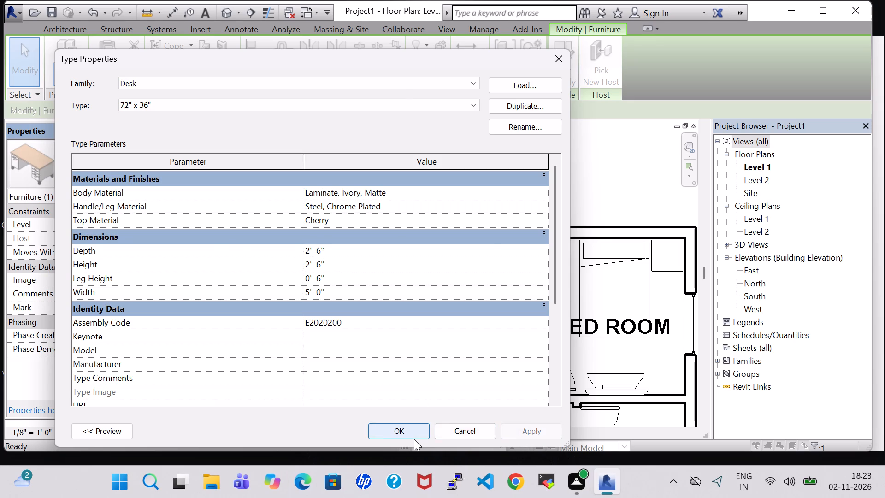
pyautogui.click(414, 439)
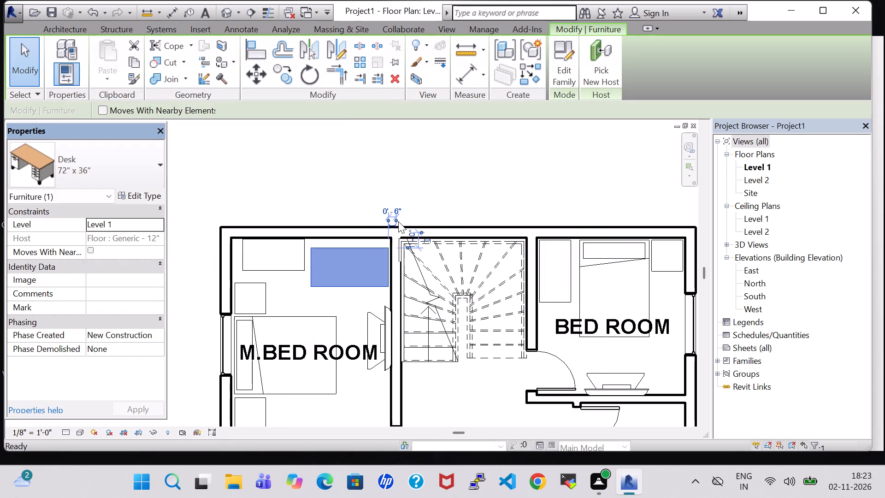
# Nudge the M.BED ROOM desk back up against the inner face of the exterior wall.
pyautogui.press('Up')
pyautogui.press('Up')
pyautogui.click(410, 194)
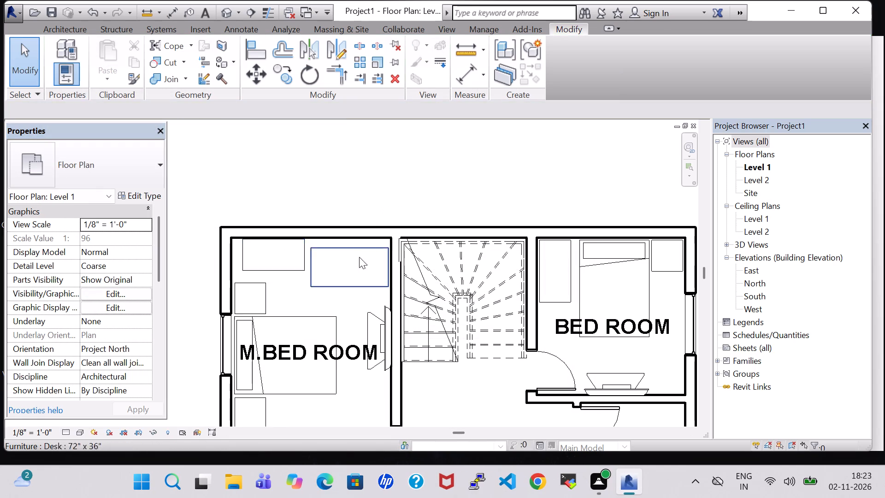
pyautogui.click(358, 254)
pyautogui.click(358, 248)
pyautogui.press('Up')
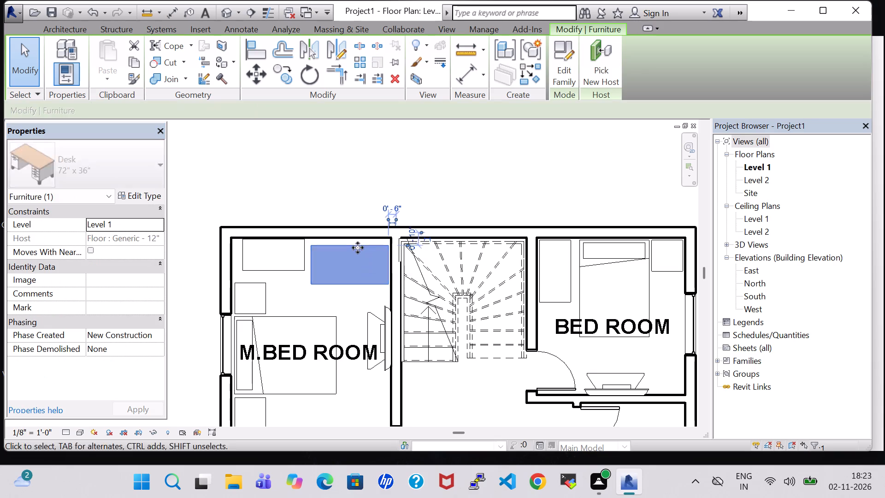
pyautogui.press('Up')
pyautogui.press('Up')
pyautogui.press('Left')
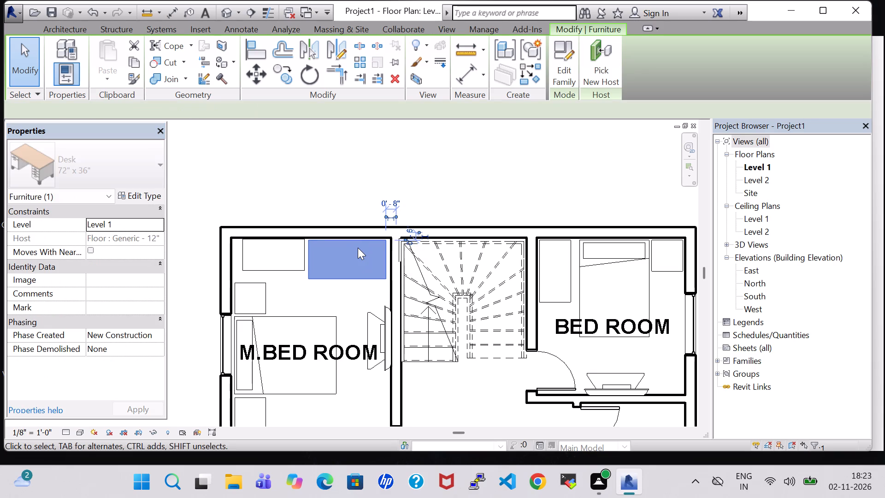
pyautogui.press('Right')
pyautogui.click(441, 163)
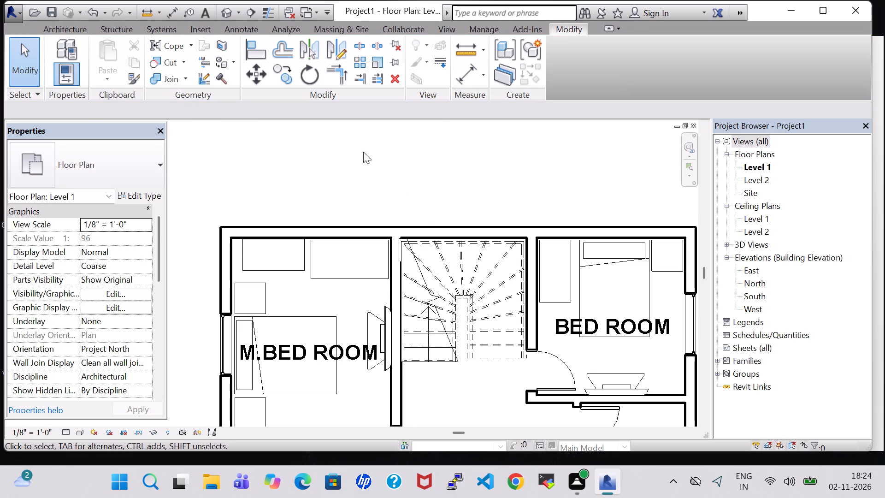
# Load the Chair-Executive family from the Furniture Seating library and place one at the midpoint of the M.BED ROOM desk's front edge.
pyautogui.click(80, 30)
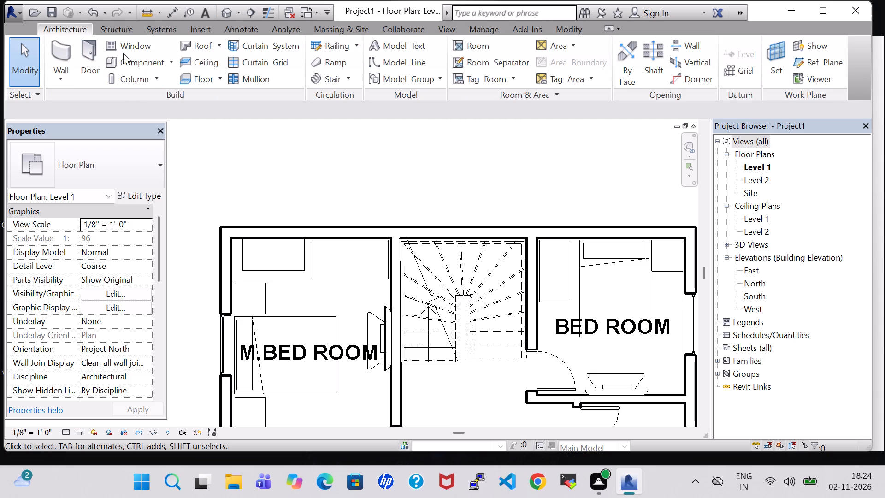
pyautogui.click(129, 59)
pyautogui.click(557, 73)
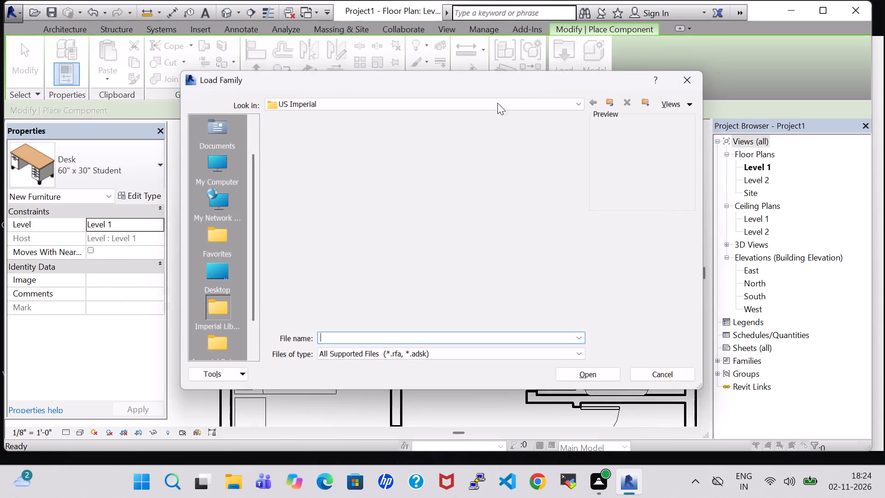
pyautogui.scroll(-3, 460, 209)
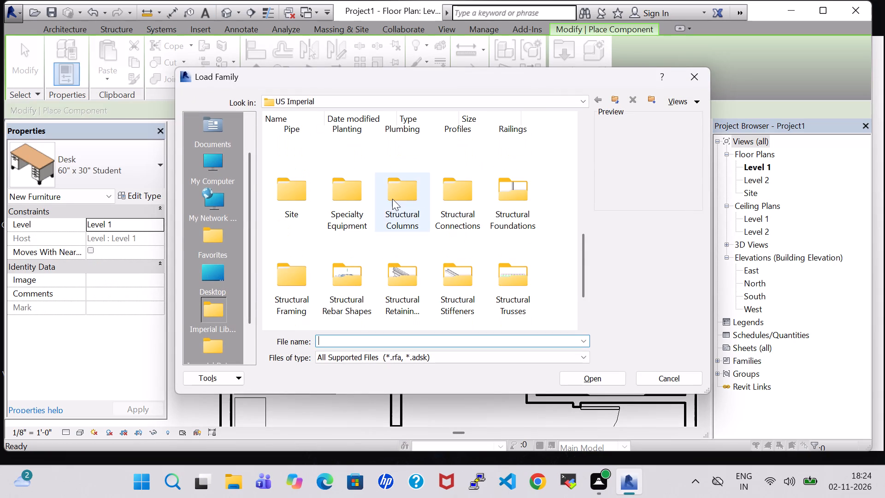
pyautogui.scroll(-1, 392, 199)
pyautogui.scroll(3, 509, 196)
pyautogui.doubleClick(505, 227)
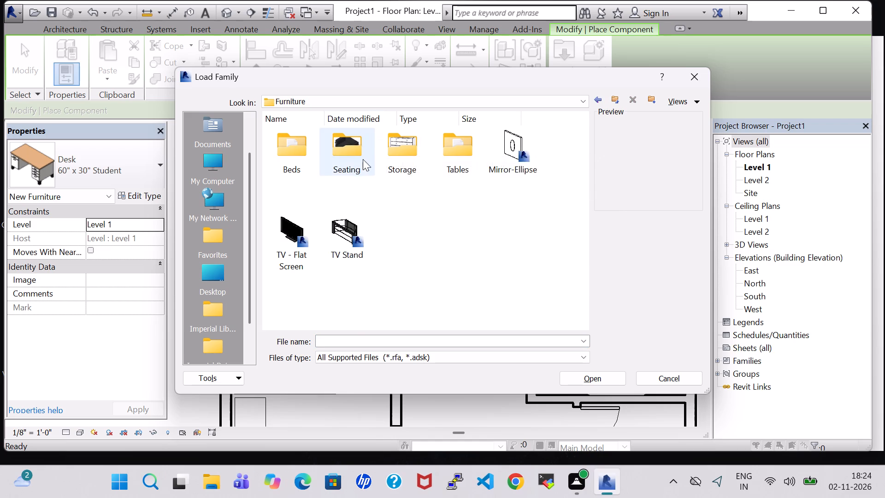
pyautogui.doubleClick(363, 159)
pyautogui.click(305, 226)
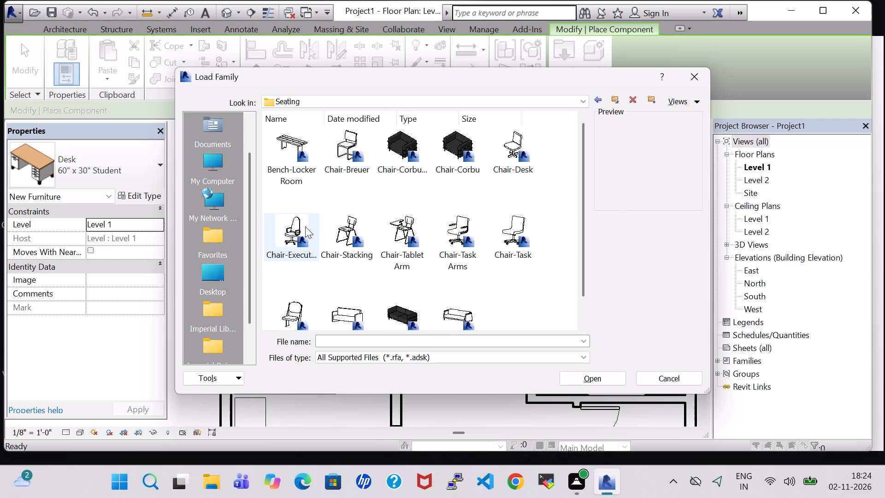
pyautogui.click(583, 379)
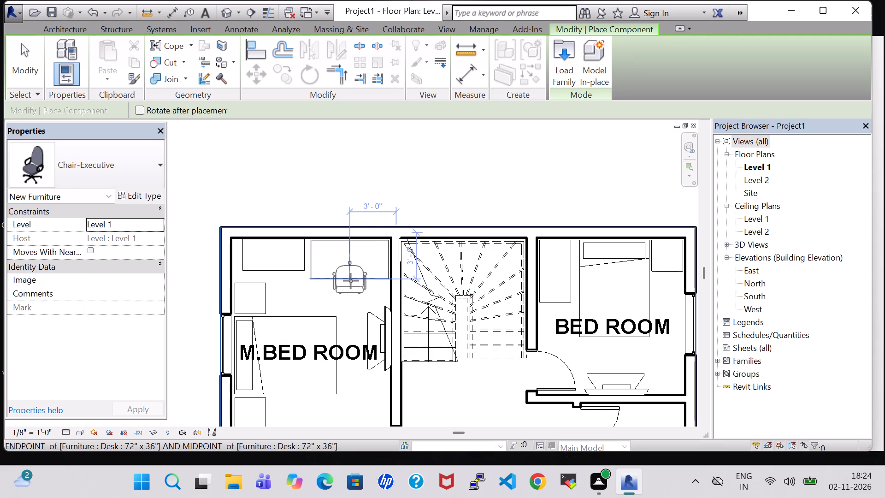
pyautogui.click(351, 281)
pyautogui.press('Escape')
pyautogui.press('Escape')
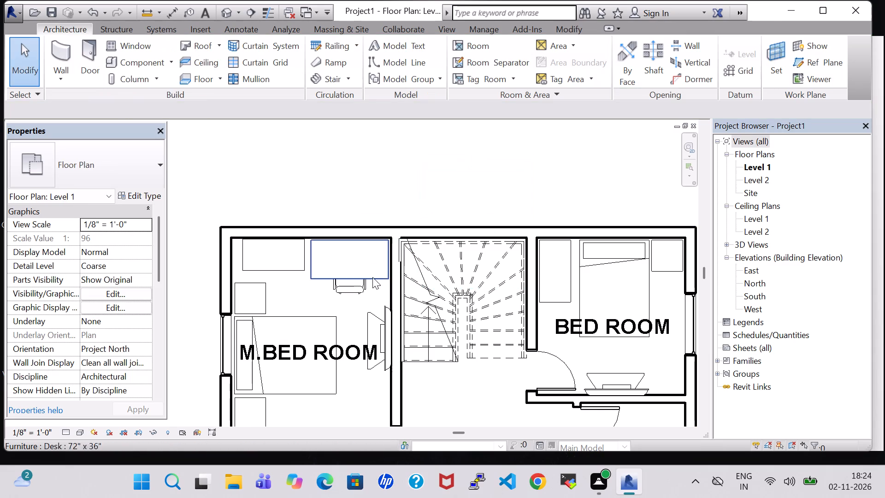
# Nudge the executive chair away from the M.BED ROOM desk until it sits fully in front of it.
pyautogui.click(336, 292)
pyautogui.press('Down')
pyautogui.press('Down')
pyautogui.press('Down')
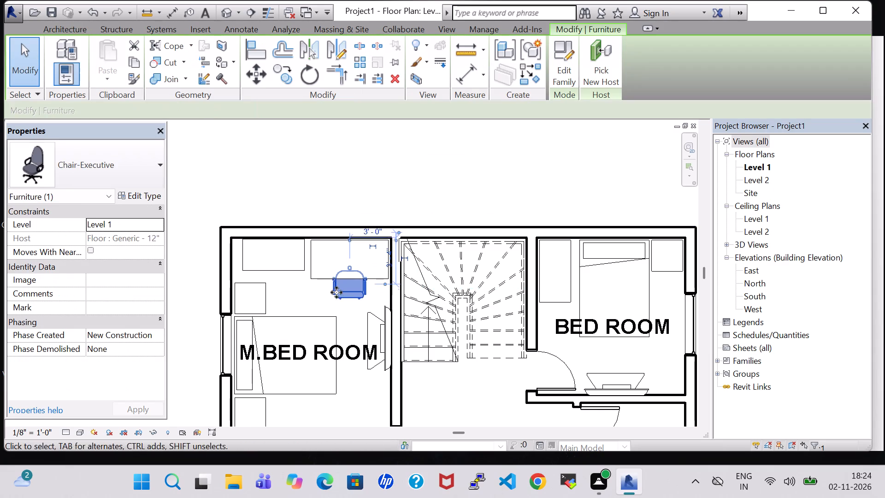
pyautogui.press('Down')
pyautogui.press('Down')
pyautogui.click(410, 182)
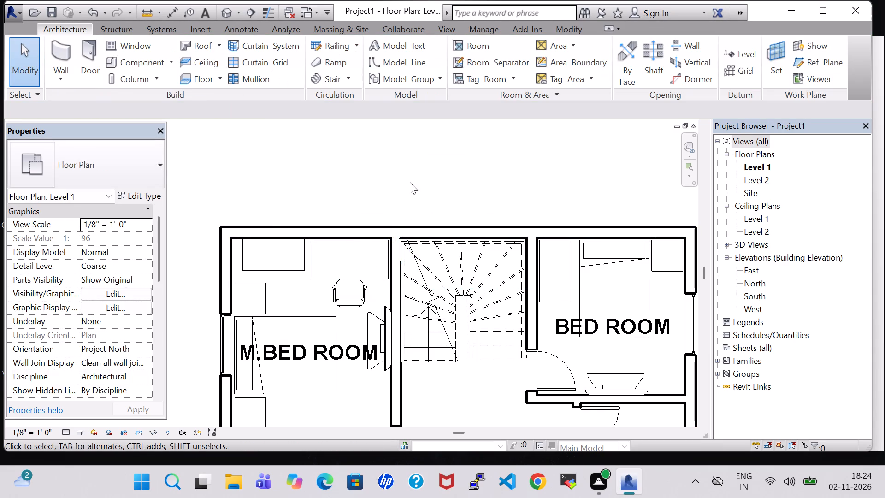
# Load the Chair-Corbu family from Furniture Seating and place one, rotated 180° to face the bed, against M.BED ROOM's lower wall beside the door.
pyautogui.scroll(-2, 410, 195)
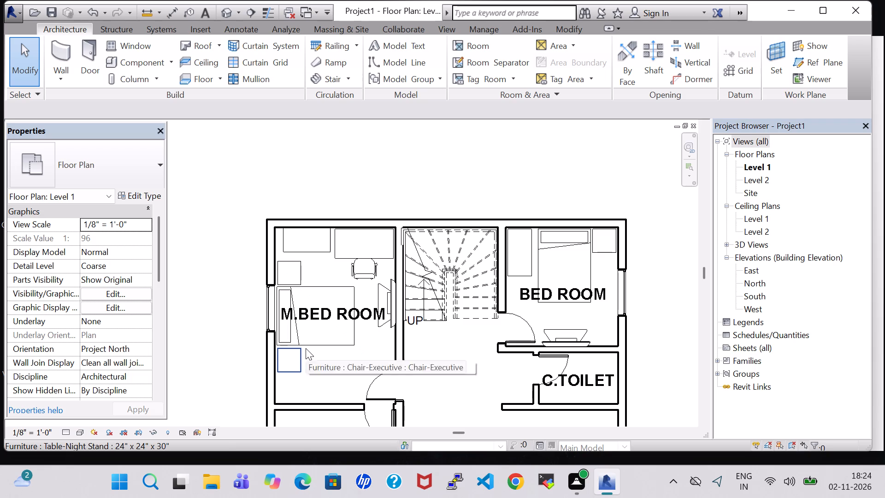
pyautogui.click(136, 63)
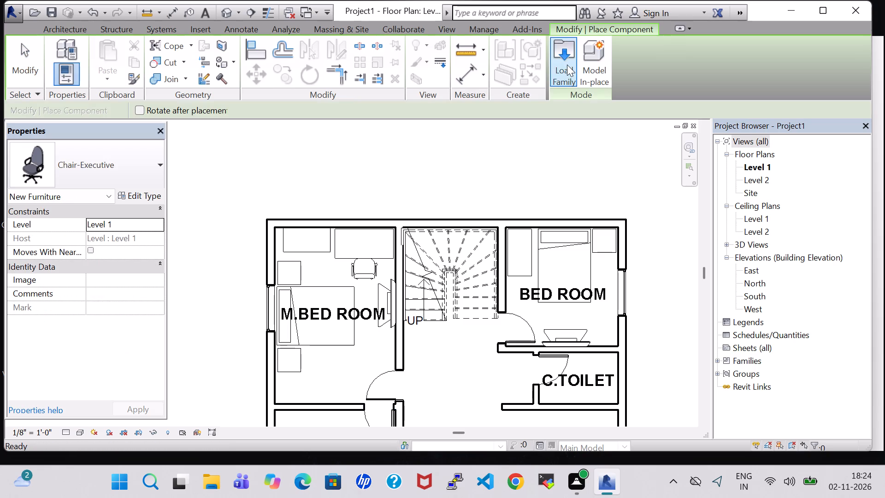
pyautogui.click(567, 65)
pyautogui.scroll(-1, 545, 162)
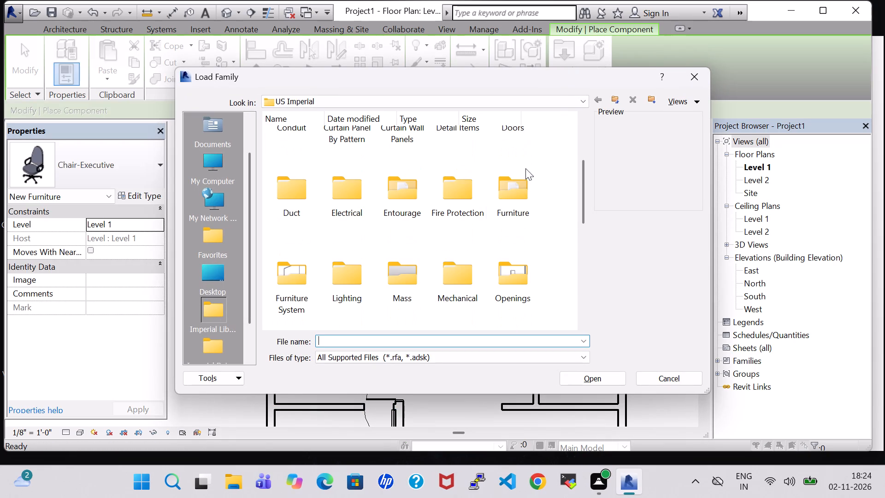
pyautogui.click(525, 184)
pyautogui.tripleClick(525, 184)
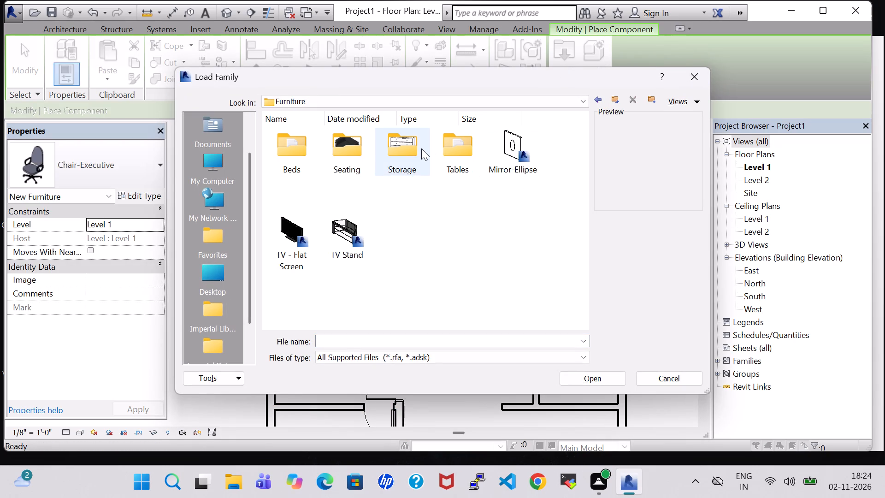
pyautogui.click(403, 147)
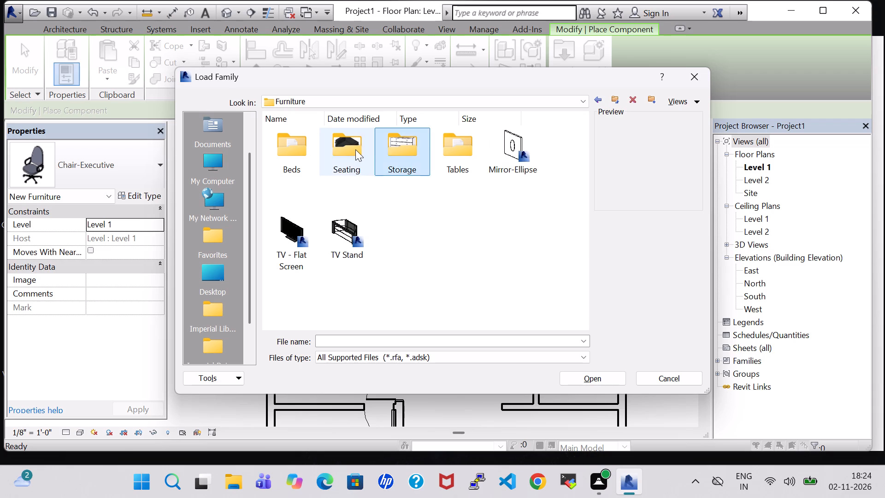
pyautogui.doubleClick(355, 149)
pyautogui.click(389, 154)
pyautogui.click(466, 146)
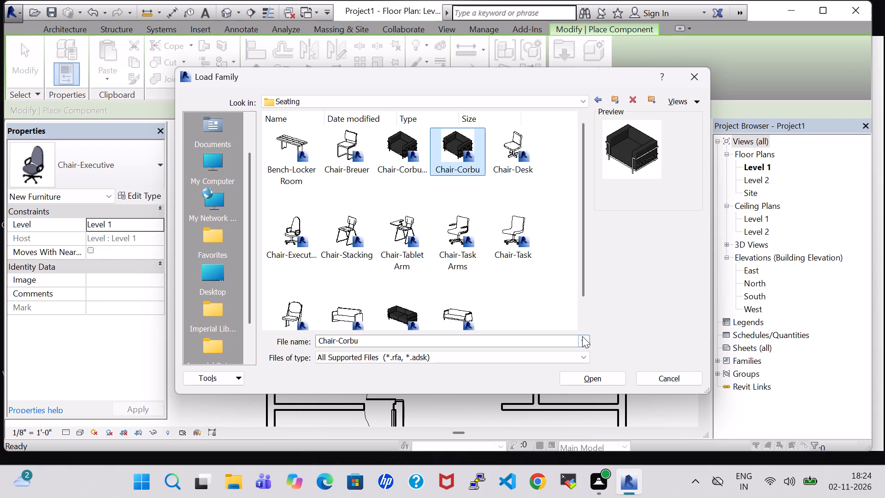
pyautogui.click(616, 375)
pyautogui.scroll(3, 309, 380)
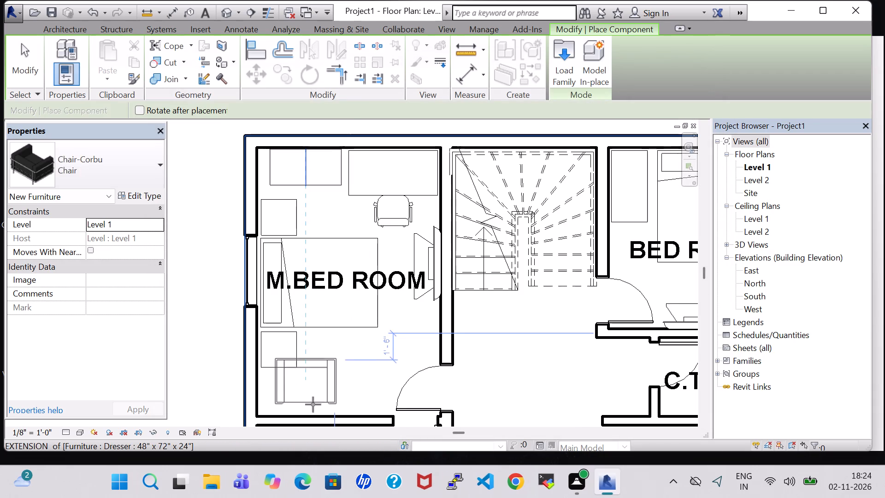
pyautogui.press('space')
pyautogui.press('space')
pyautogui.click(349, 392)
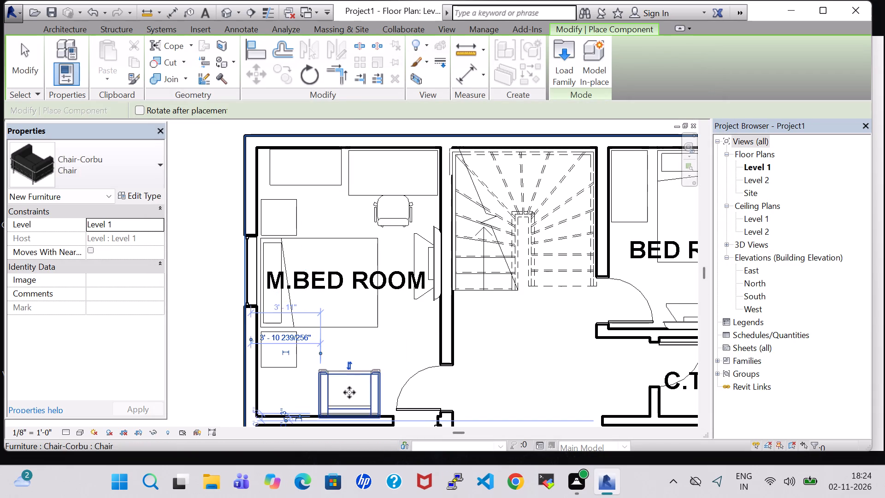
pyautogui.press('Escape')
pyautogui.press('Escape')
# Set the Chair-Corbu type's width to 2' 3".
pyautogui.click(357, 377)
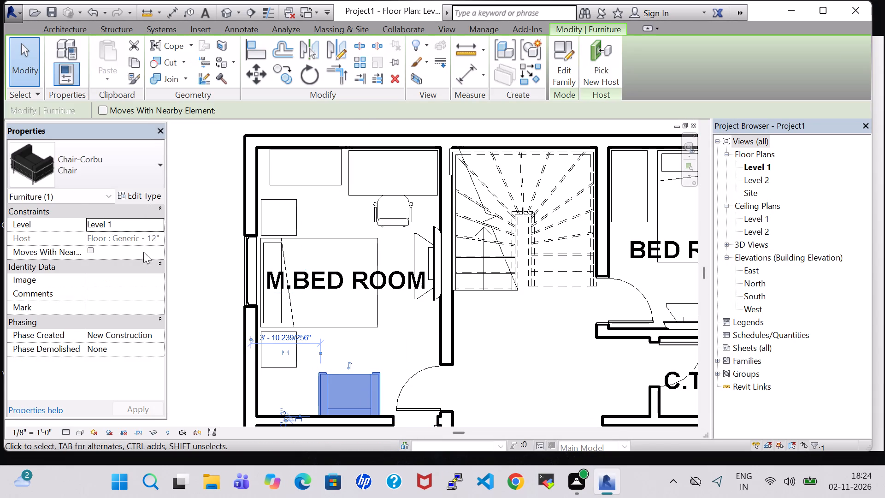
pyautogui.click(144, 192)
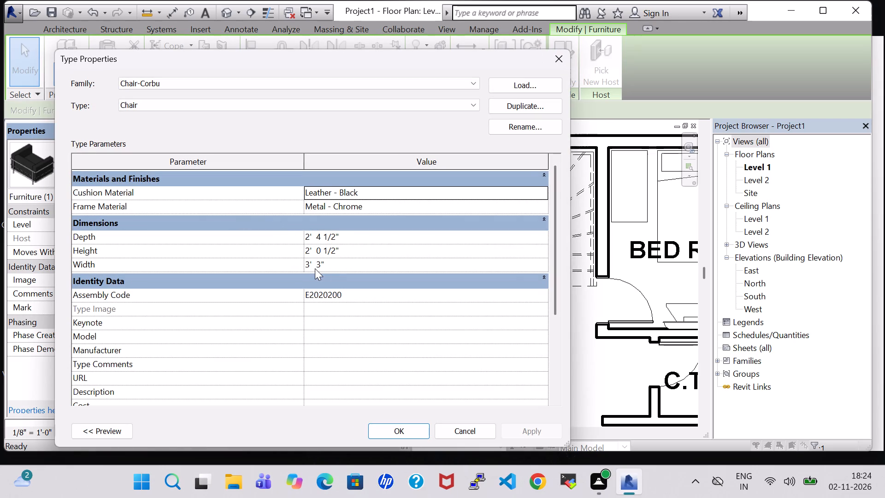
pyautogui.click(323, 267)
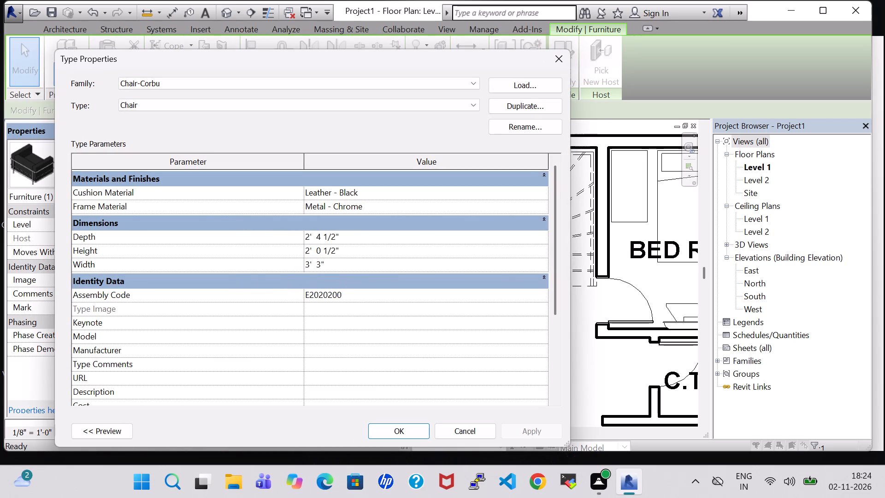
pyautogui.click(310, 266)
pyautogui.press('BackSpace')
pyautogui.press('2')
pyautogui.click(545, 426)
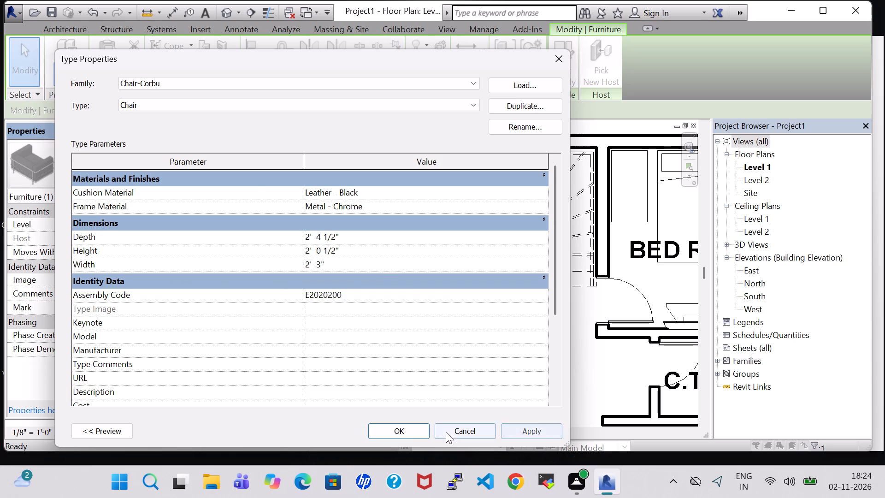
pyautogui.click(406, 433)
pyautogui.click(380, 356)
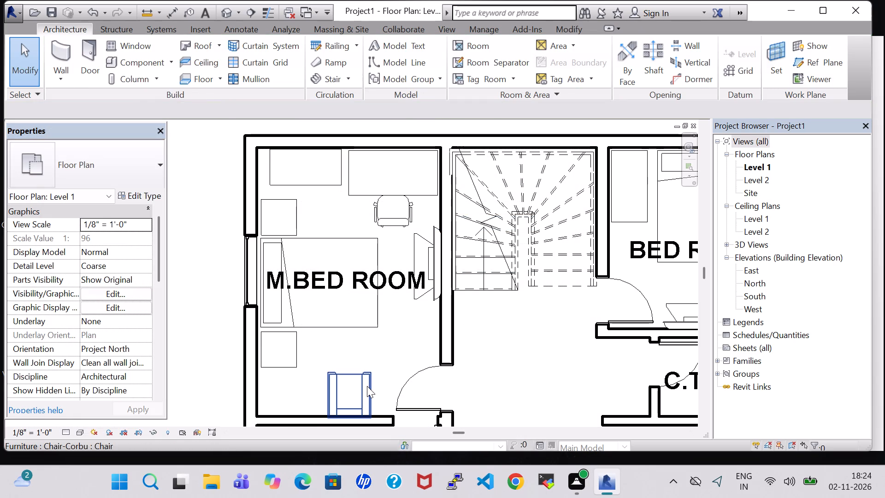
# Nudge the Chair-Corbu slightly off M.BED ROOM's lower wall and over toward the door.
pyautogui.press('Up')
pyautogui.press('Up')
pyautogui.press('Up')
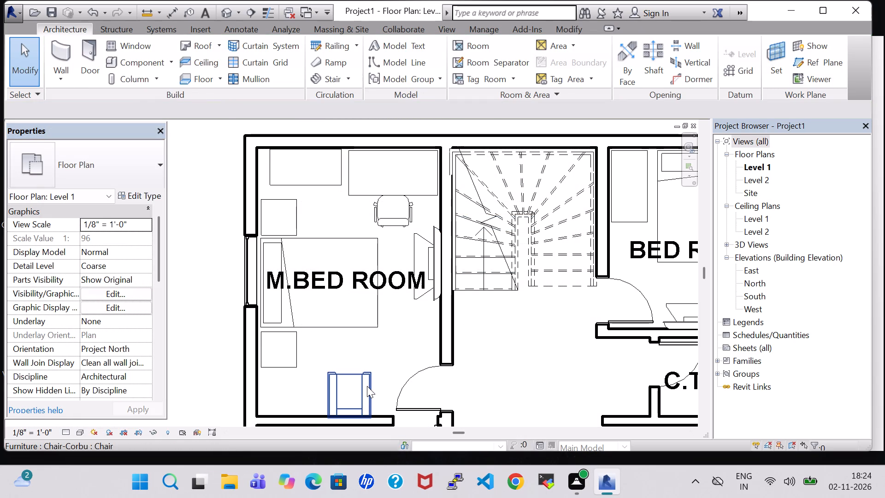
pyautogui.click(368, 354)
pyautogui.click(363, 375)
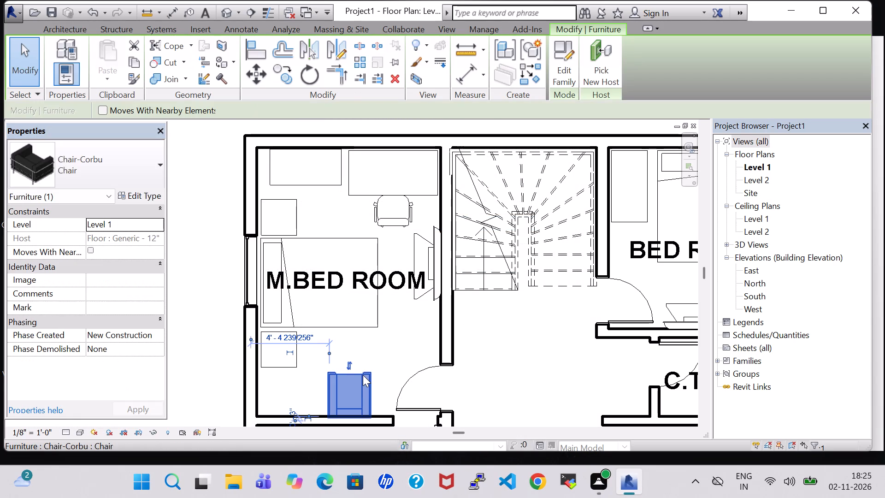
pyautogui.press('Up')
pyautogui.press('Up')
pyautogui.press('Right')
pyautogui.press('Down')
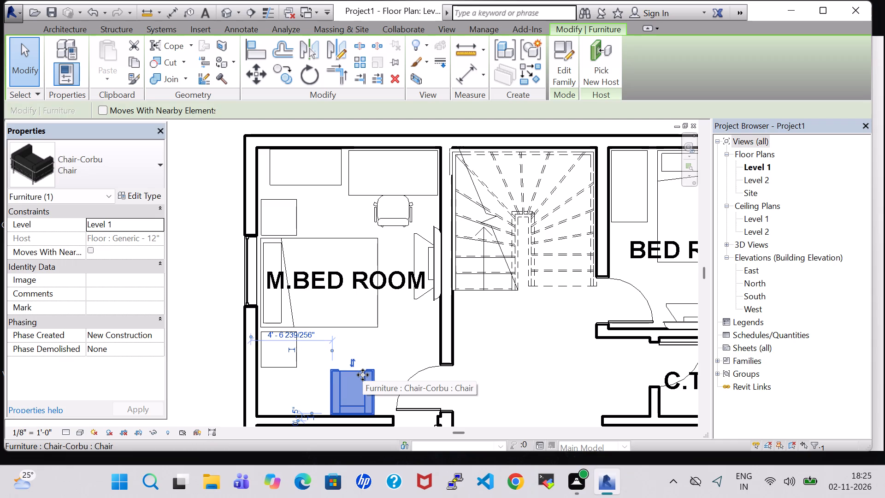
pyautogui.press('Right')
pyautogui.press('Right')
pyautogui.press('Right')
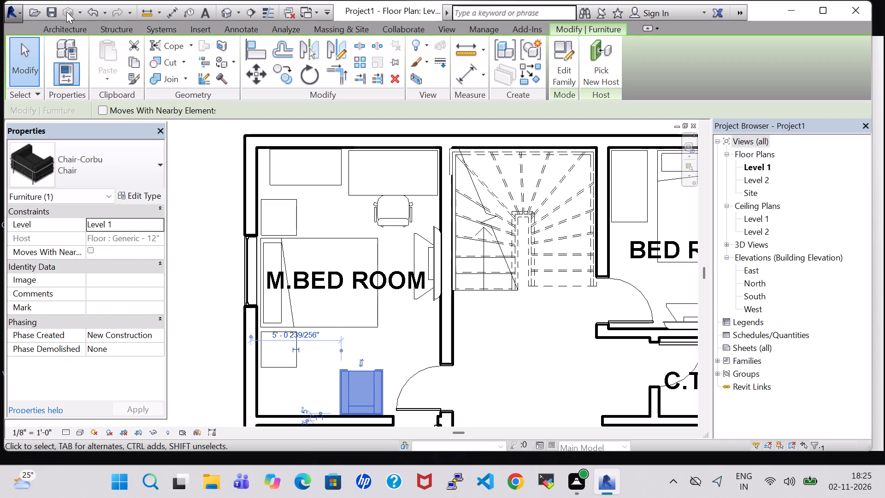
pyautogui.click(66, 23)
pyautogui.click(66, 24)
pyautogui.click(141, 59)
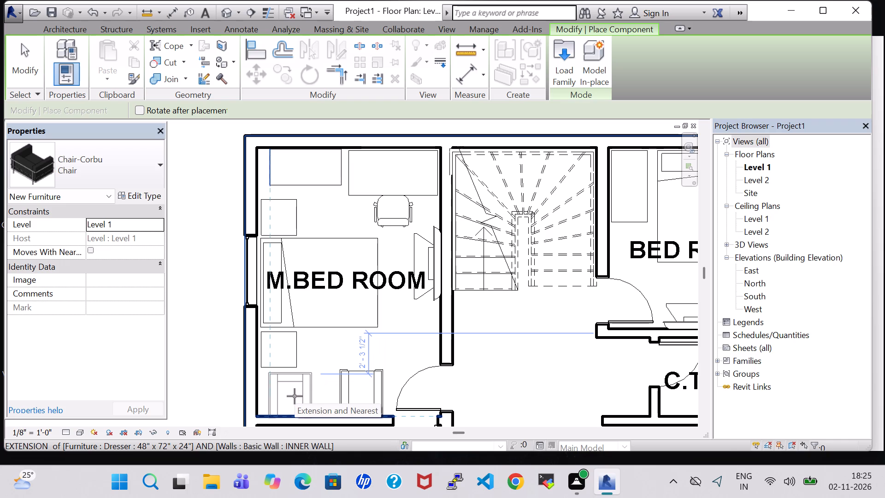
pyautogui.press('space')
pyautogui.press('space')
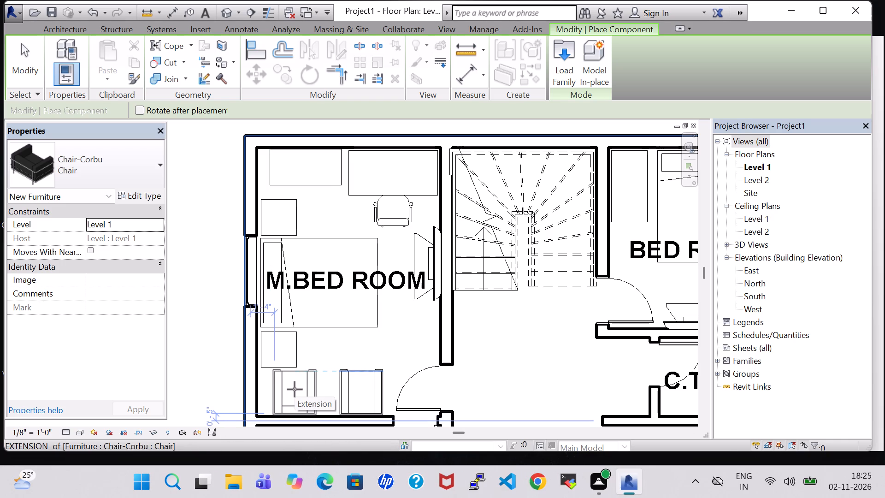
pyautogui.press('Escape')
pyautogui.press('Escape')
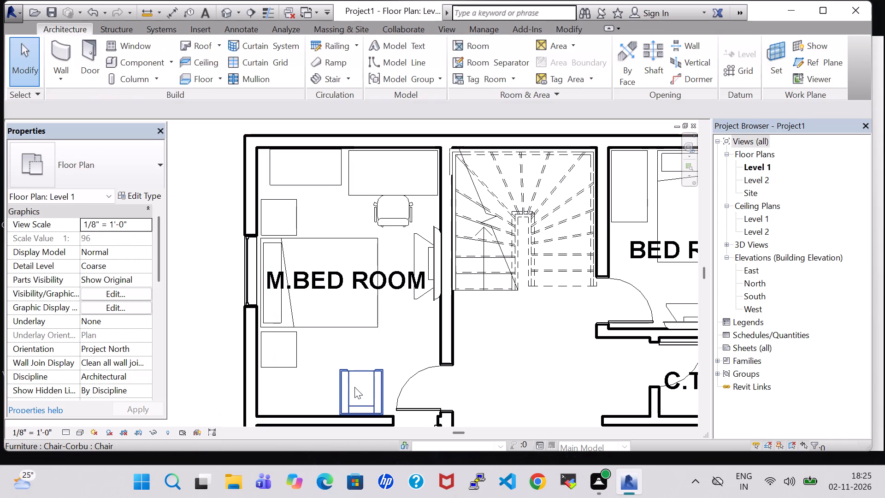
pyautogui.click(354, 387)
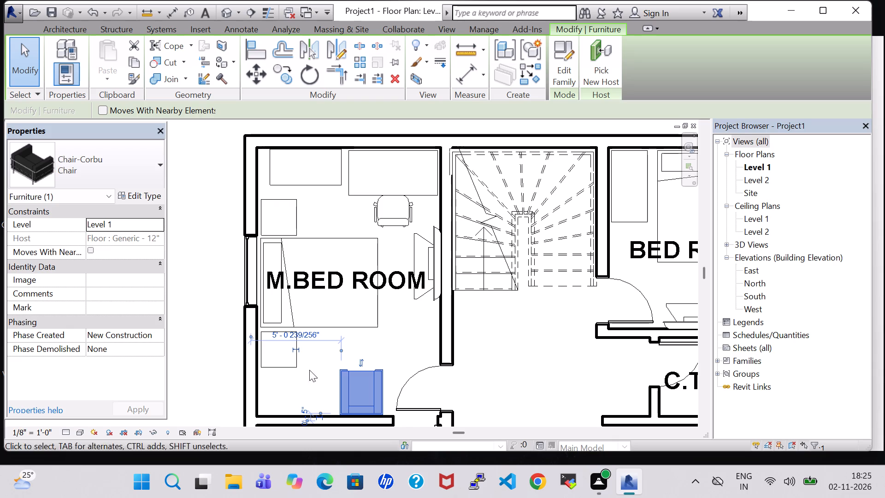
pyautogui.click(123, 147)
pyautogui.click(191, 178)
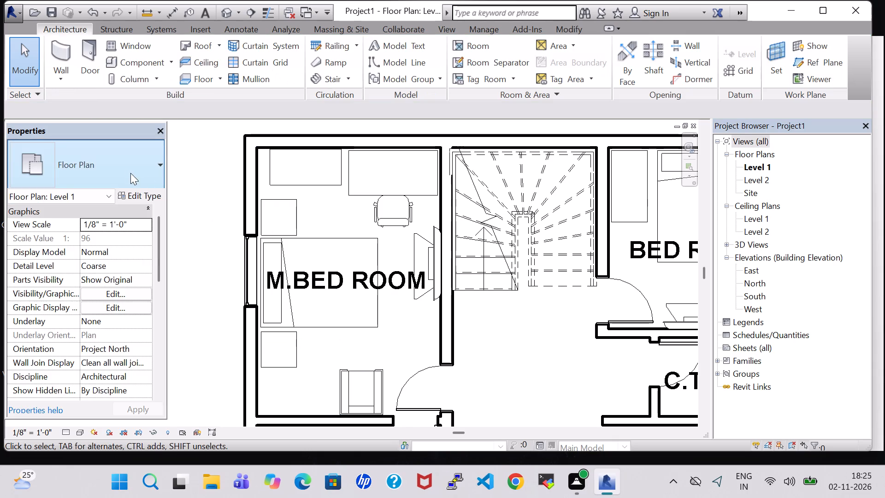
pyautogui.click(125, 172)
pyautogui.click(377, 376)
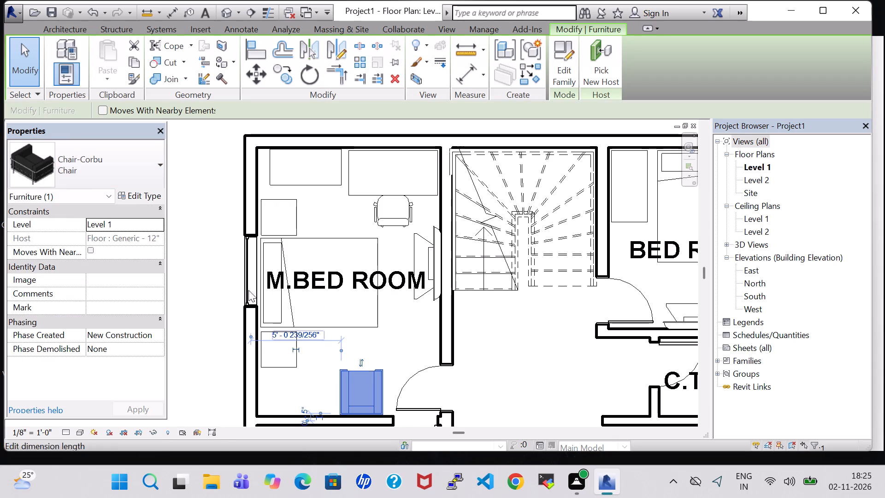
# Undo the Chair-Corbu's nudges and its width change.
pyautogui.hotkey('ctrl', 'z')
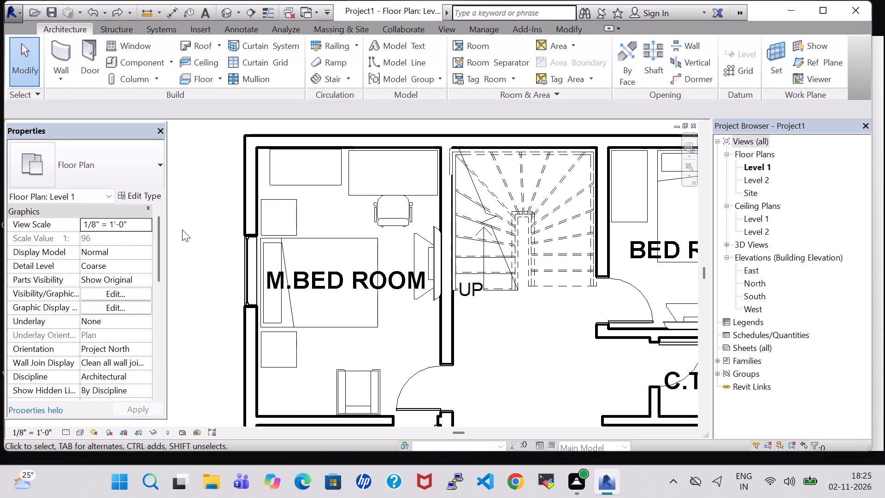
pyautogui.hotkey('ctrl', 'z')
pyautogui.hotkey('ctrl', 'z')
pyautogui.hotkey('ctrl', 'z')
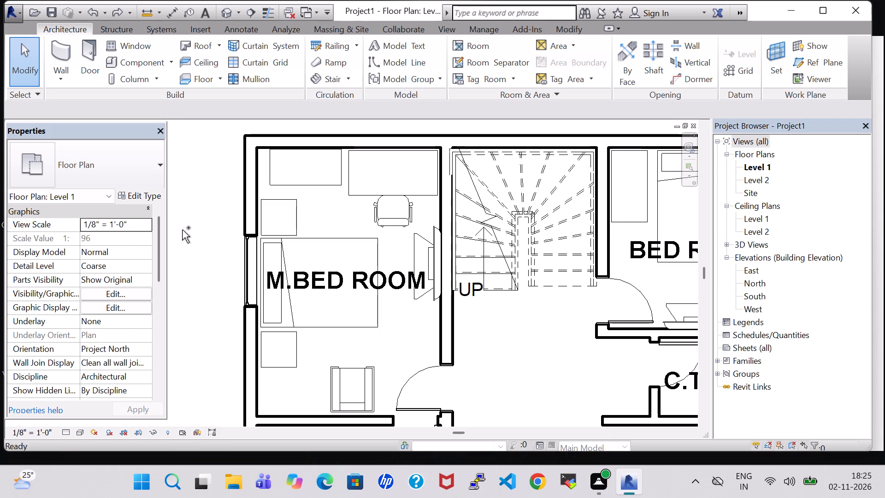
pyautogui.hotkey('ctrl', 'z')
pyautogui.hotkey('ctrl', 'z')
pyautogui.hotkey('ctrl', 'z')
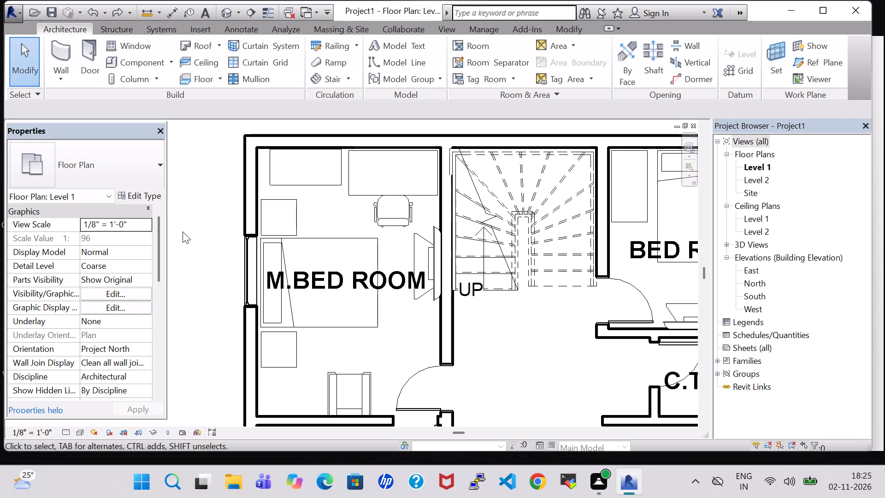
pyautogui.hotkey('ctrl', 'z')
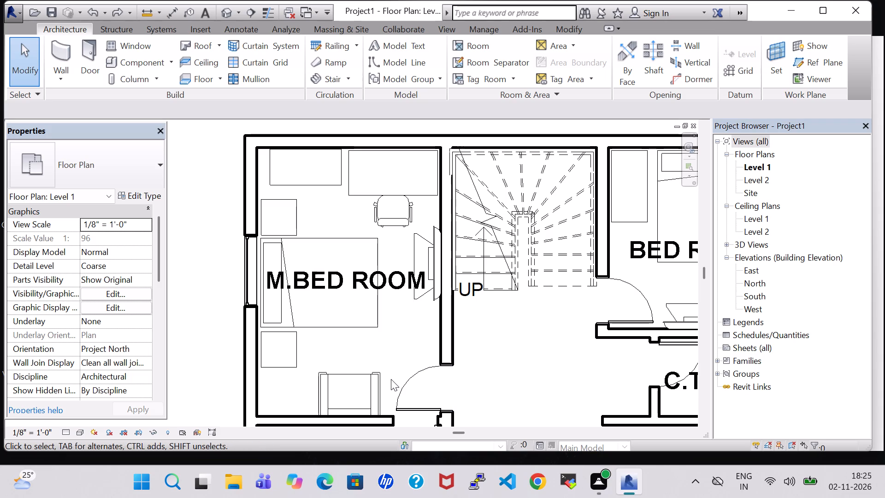
# Nudge the Chair-Corbu slightly up, away from M.BED ROOM's lower wall.
pyautogui.press('Up')
pyautogui.click(377, 377)
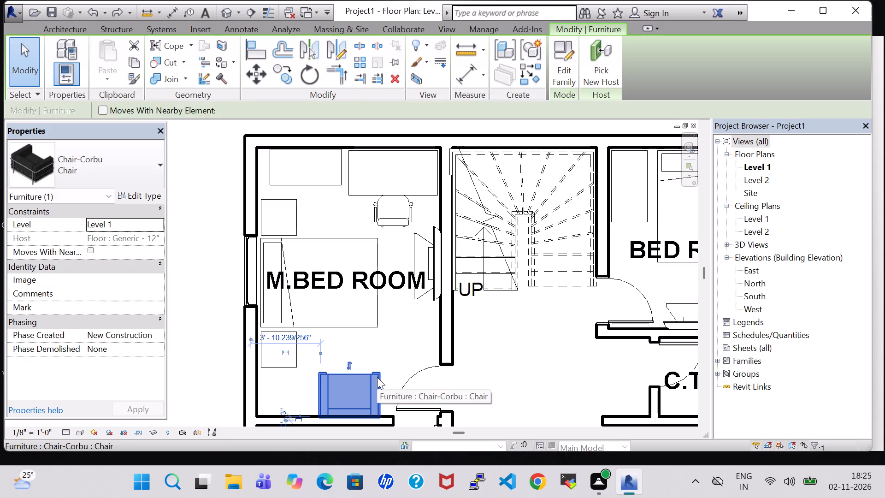
pyautogui.press('Up')
pyautogui.press('Up')
pyautogui.press('Up')
pyautogui.press('Down')
pyautogui.press('Down')
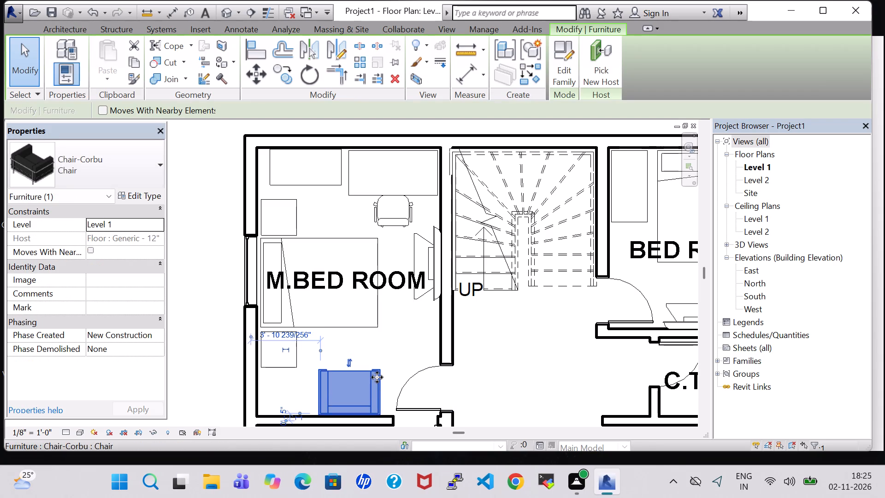
pyautogui.click(192, 242)
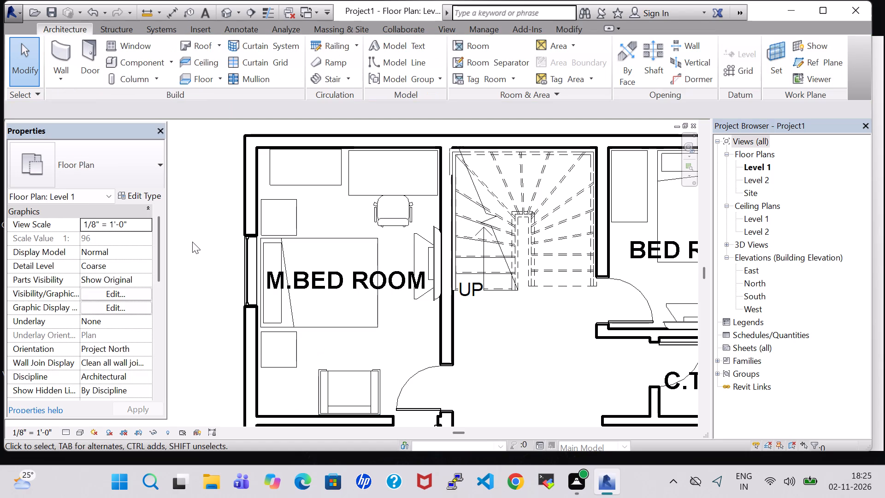
# Load the Table-Coffee family from Furniture Tables and place a 24" x 24" x 24" one between the Chair-Corbu and M.BED ROOM's exterior wall.
pyautogui.click(120, 65)
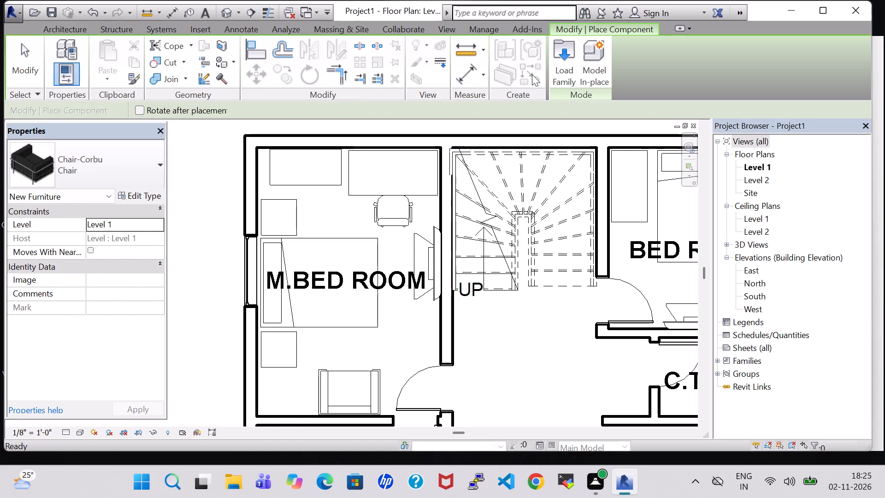
pyautogui.click(566, 82)
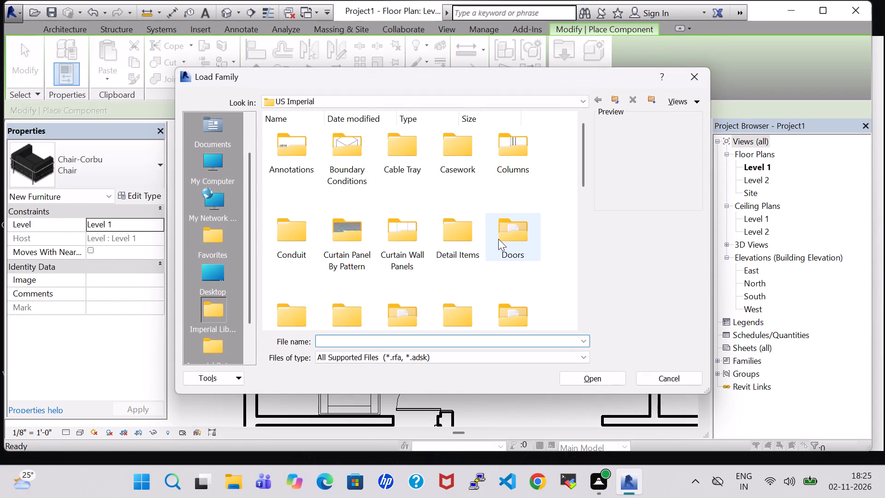
pyautogui.scroll(-1, 498, 239)
pyautogui.doubleClick(524, 190)
pyautogui.doubleClick(461, 153)
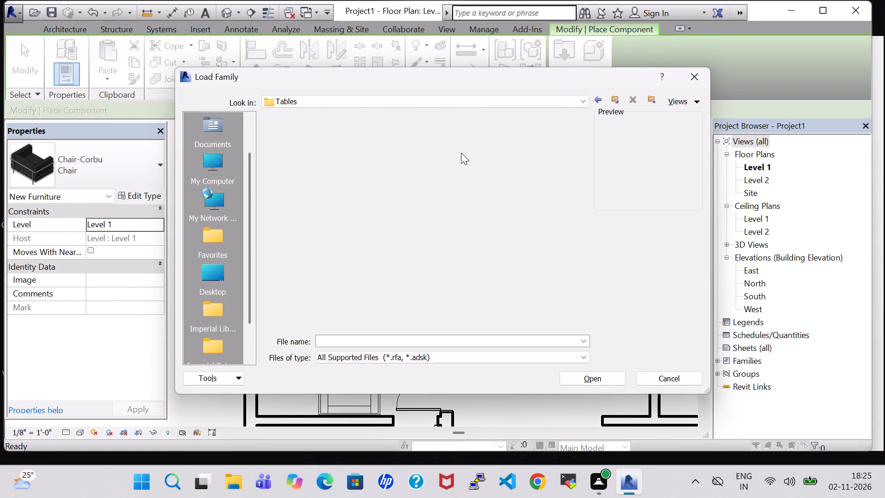
pyautogui.click(366, 159)
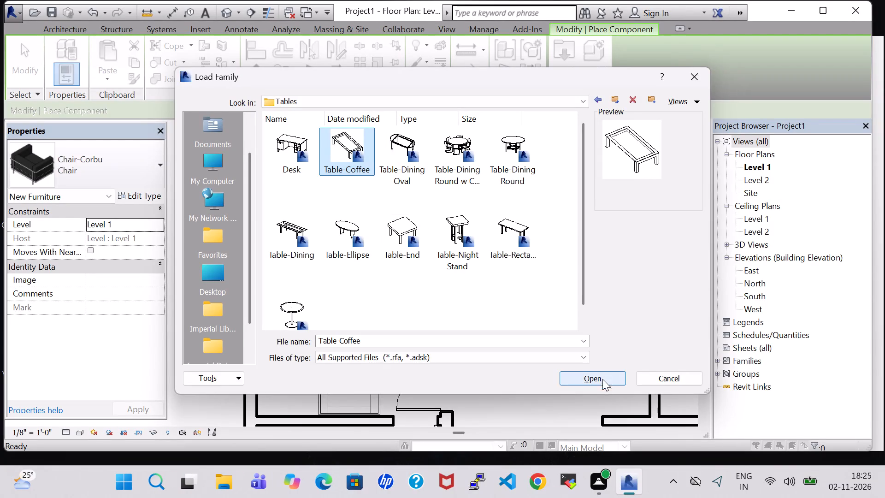
pyautogui.click(605, 380)
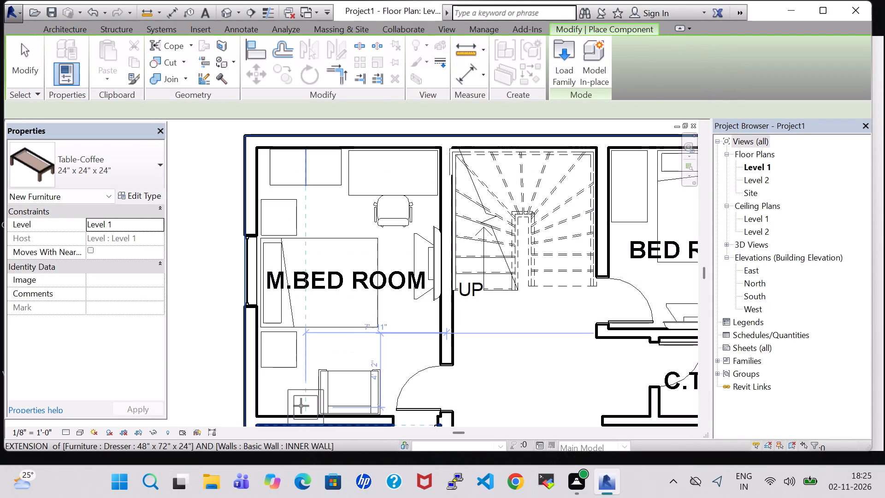
pyautogui.click(291, 388)
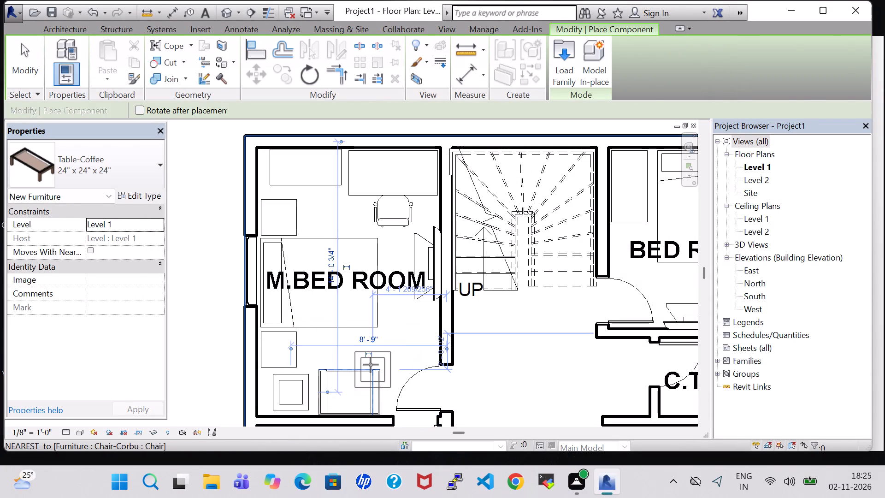
pyautogui.press('Escape')
pyautogui.press('Escape')
# Load the Sink Vanity-Square family from the architectural plumbing fixtures' Sinks folder.
pyautogui.scroll(-4, 371, 365)
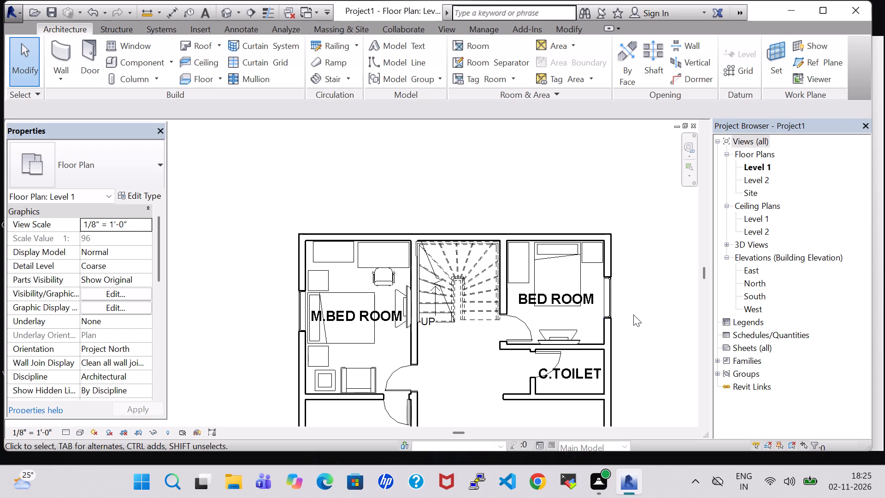
pyautogui.click(633, 314)
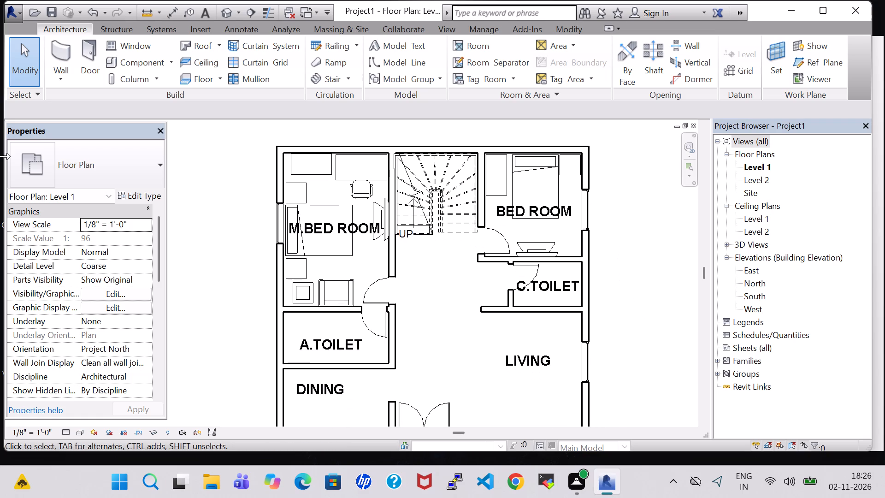
pyautogui.click(129, 67)
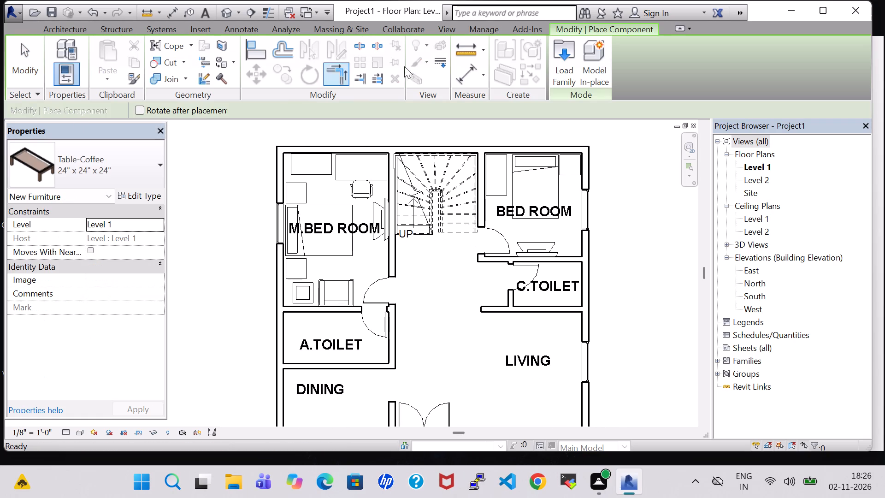
pyautogui.click(553, 72)
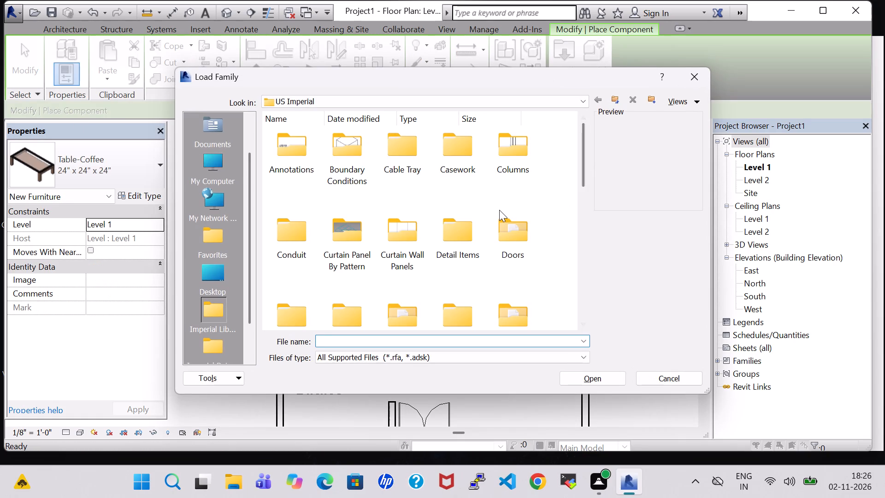
pyautogui.scroll(-2, 499, 210)
pyautogui.doubleClick(420, 222)
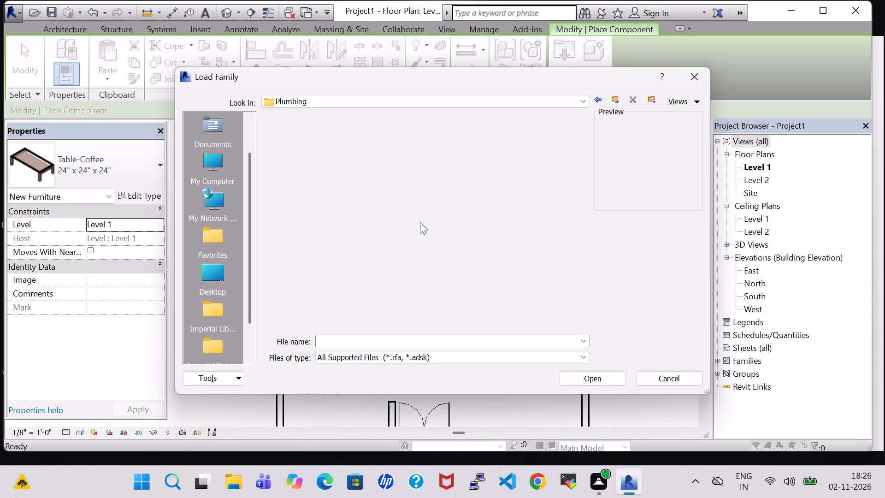
pyautogui.doubleClick(297, 135)
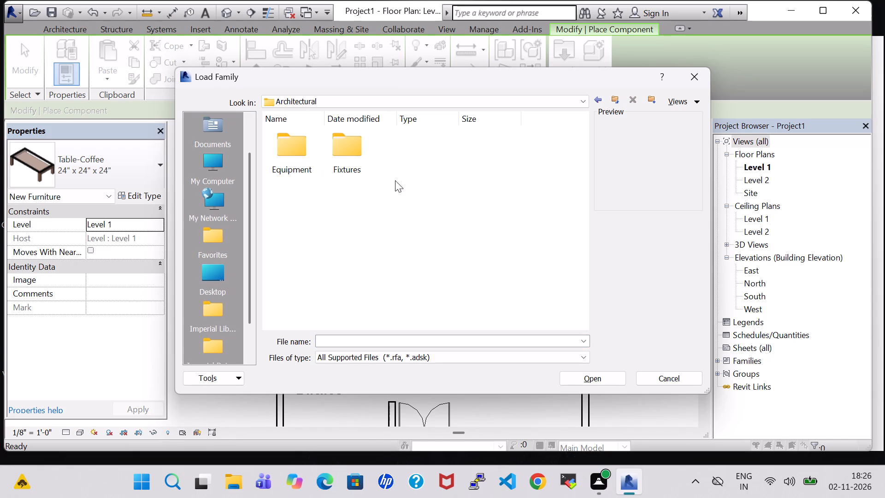
pyautogui.doubleClick(349, 156)
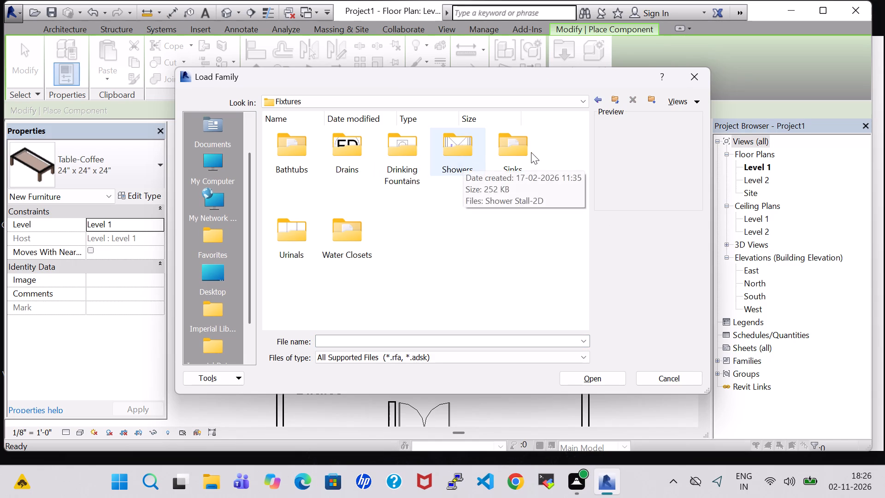
pyautogui.doubleClick(531, 152)
pyautogui.click(315, 238)
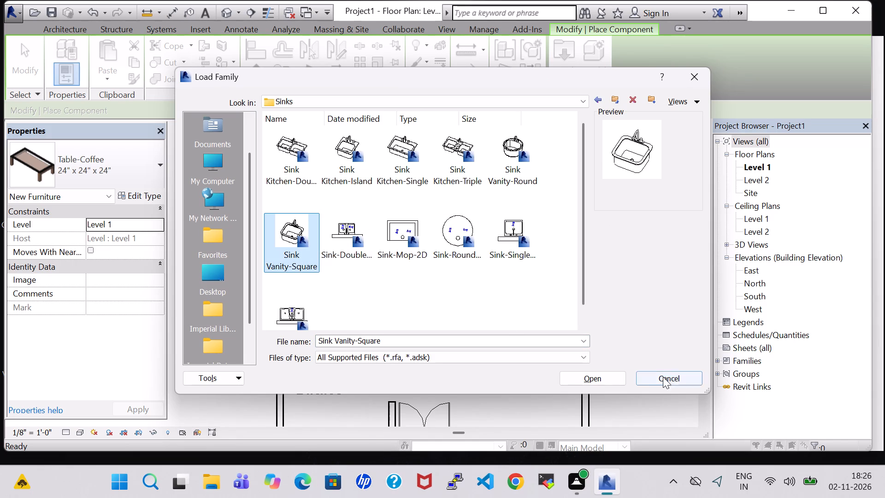
pyautogui.click(591, 375)
# Place a rotated 20" x 18" Sink Vanity-Square in C.TOILET, against the lower wall beside the short wall at the door.
pyautogui.scroll(5, 519, 319)
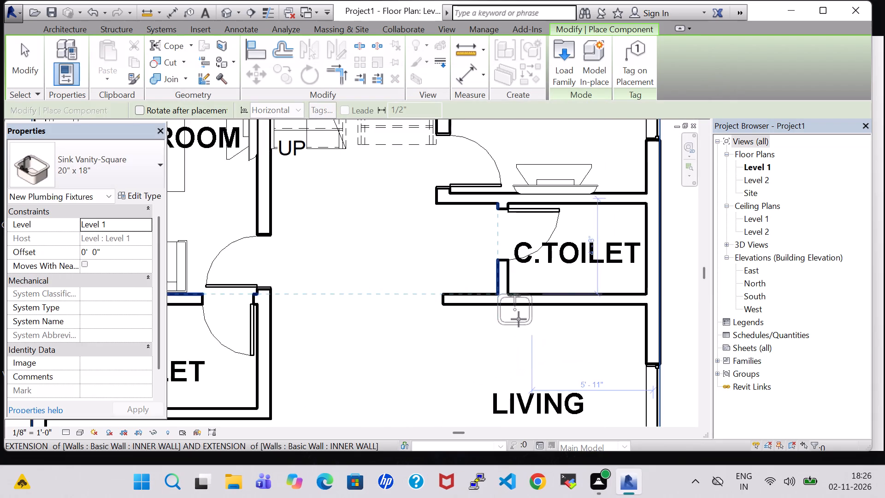
pyautogui.scroll(4, 519, 319)
pyautogui.press('space')
pyautogui.press('space')
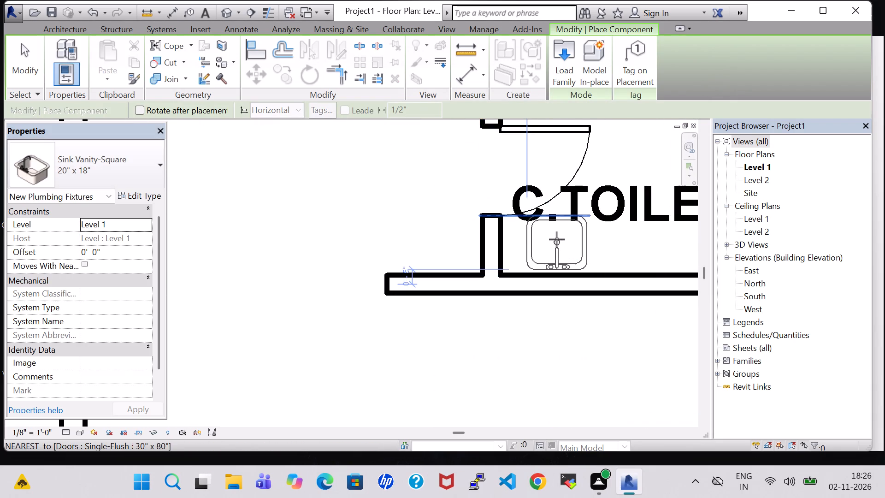
pyautogui.click(557, 245)
pyautogui.scroll(-2, 569, 345)
pyautogui.press('Escape')
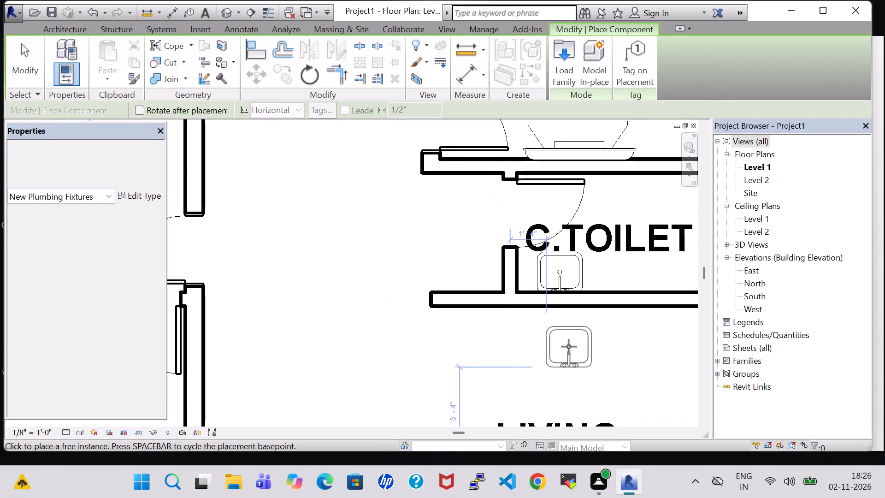
# Place a second 20" x 18" Sink Vanity-Square against A.TOILET's lower wall, in the corner on the door side.
pyautogui.scroll(-4, 415, 368)
pyautogui.moveTo(308, 339); pyautogui.dragTo(428, 342, button='middle')
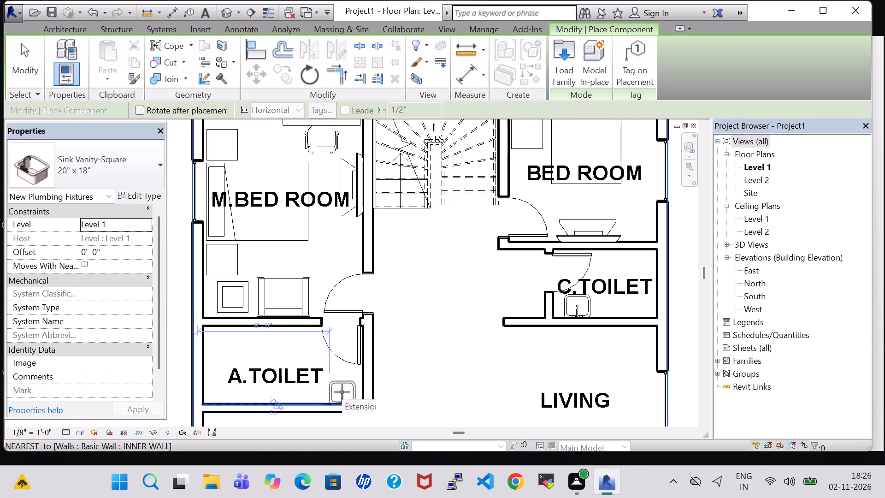
pyautogui.click(342, 392)
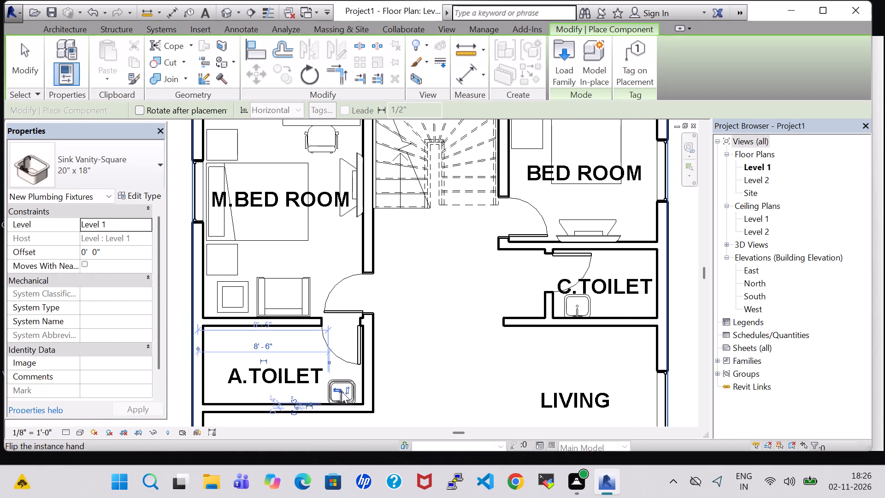
pyautogui.press('Escape')
pyautogui.press('Escape')
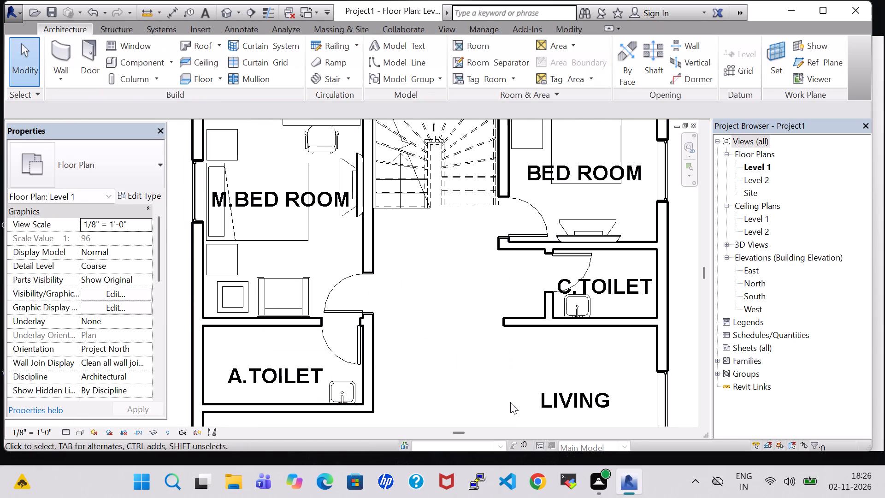
pyautogui.press('Escape')
pyautogui.press('Escape')
pyautogui.press('Escape')
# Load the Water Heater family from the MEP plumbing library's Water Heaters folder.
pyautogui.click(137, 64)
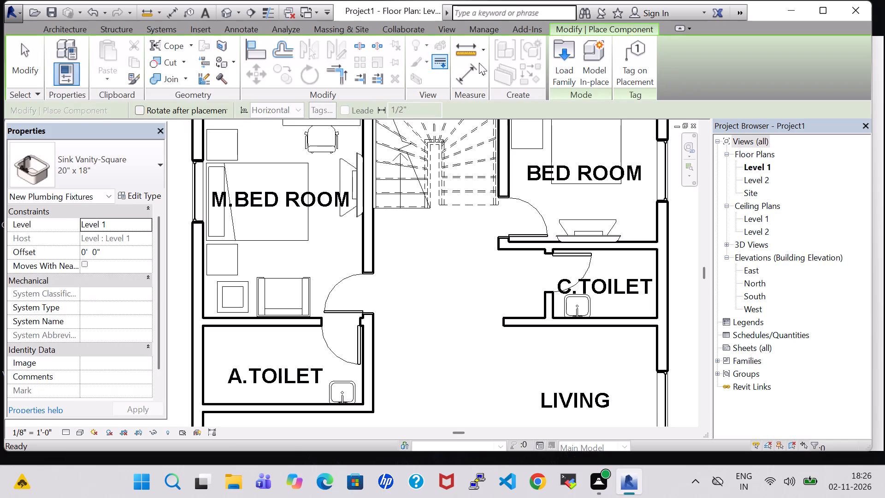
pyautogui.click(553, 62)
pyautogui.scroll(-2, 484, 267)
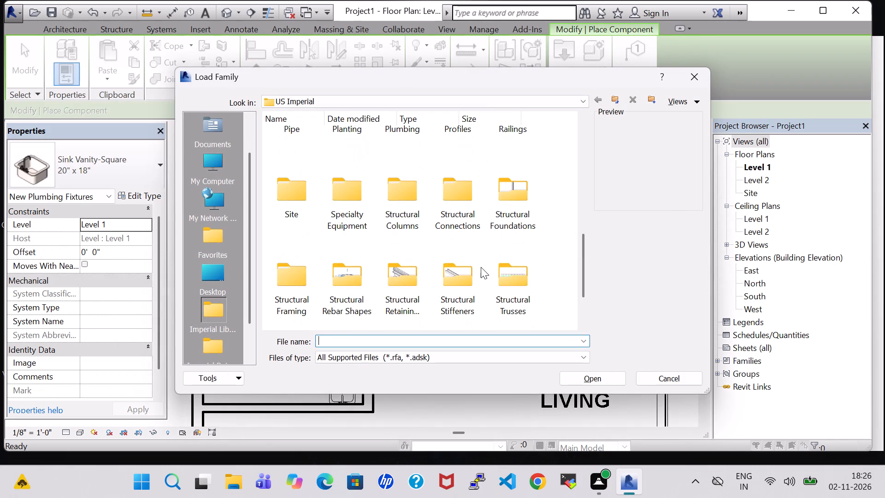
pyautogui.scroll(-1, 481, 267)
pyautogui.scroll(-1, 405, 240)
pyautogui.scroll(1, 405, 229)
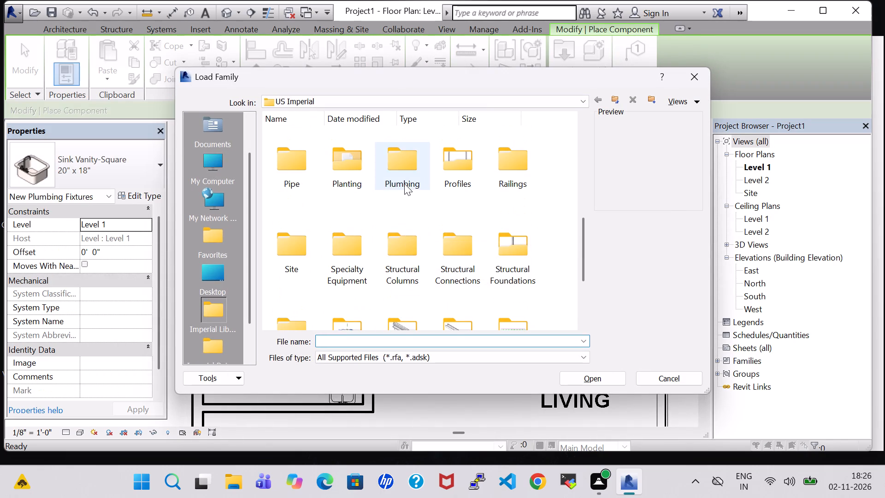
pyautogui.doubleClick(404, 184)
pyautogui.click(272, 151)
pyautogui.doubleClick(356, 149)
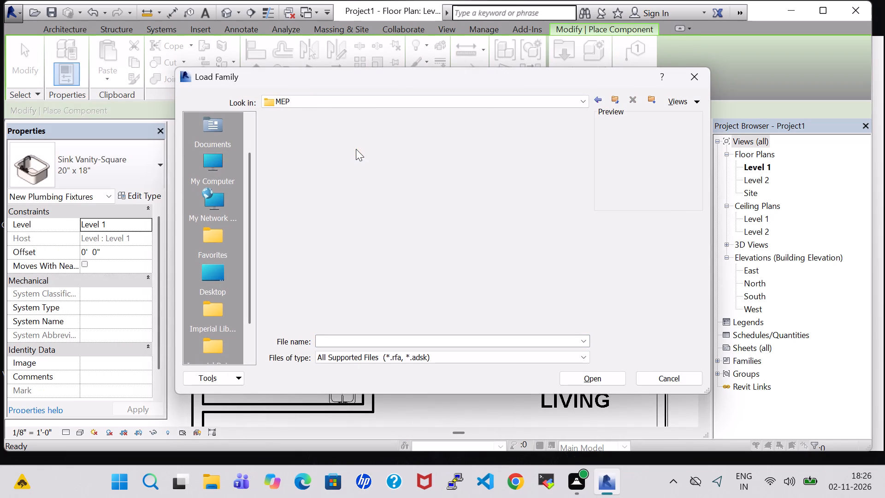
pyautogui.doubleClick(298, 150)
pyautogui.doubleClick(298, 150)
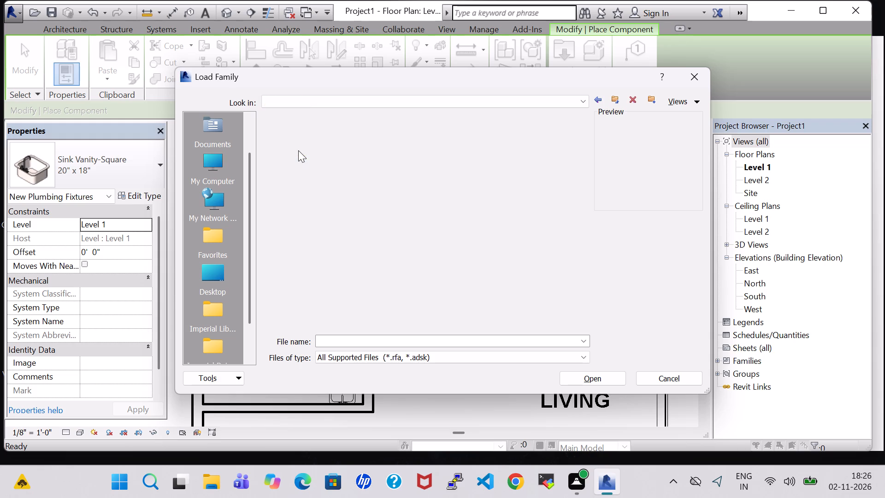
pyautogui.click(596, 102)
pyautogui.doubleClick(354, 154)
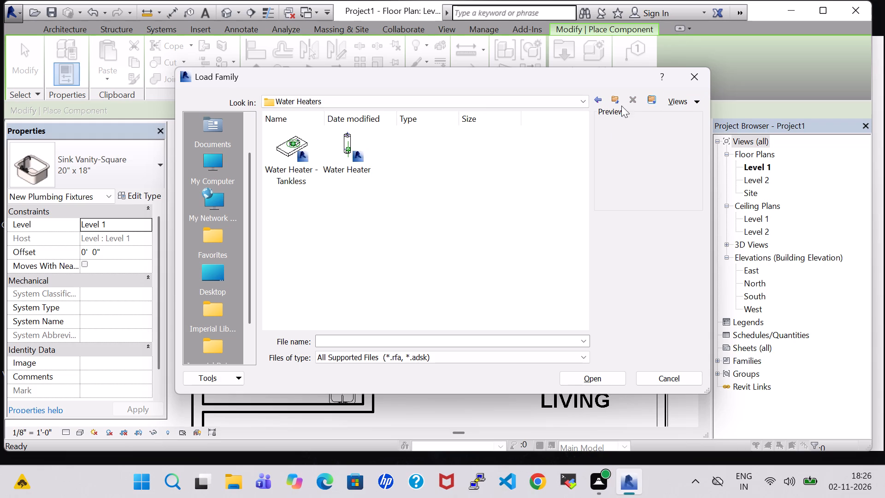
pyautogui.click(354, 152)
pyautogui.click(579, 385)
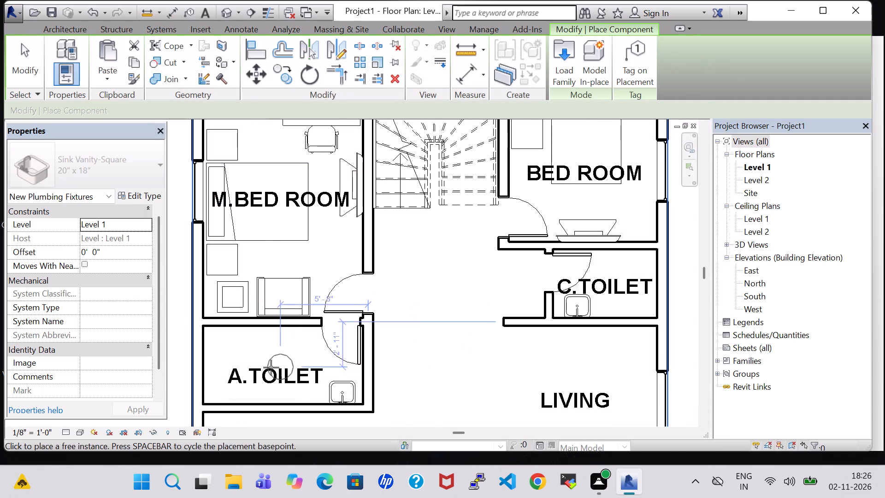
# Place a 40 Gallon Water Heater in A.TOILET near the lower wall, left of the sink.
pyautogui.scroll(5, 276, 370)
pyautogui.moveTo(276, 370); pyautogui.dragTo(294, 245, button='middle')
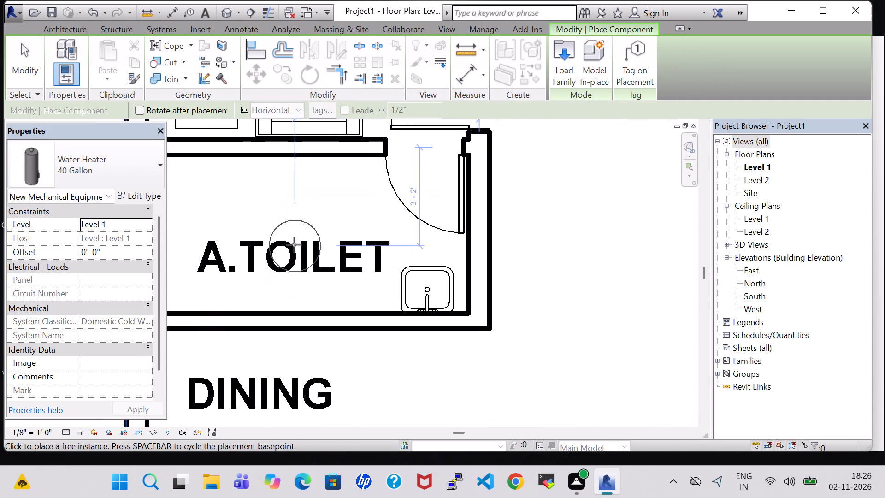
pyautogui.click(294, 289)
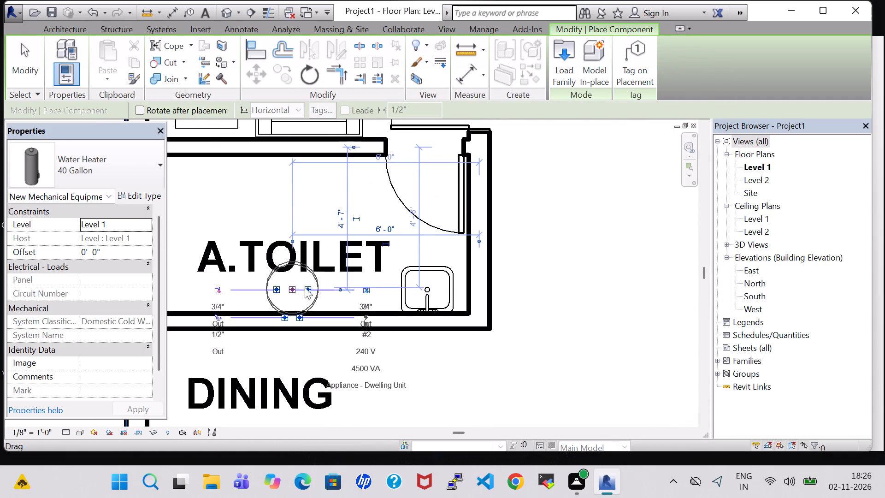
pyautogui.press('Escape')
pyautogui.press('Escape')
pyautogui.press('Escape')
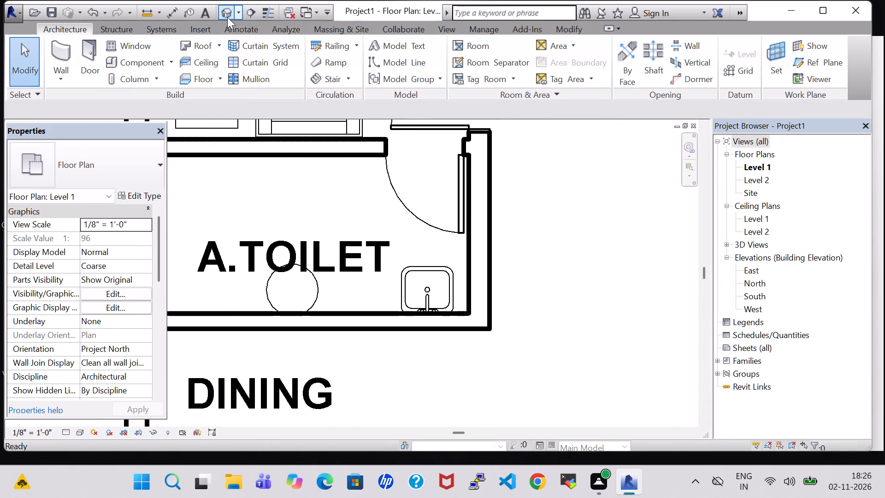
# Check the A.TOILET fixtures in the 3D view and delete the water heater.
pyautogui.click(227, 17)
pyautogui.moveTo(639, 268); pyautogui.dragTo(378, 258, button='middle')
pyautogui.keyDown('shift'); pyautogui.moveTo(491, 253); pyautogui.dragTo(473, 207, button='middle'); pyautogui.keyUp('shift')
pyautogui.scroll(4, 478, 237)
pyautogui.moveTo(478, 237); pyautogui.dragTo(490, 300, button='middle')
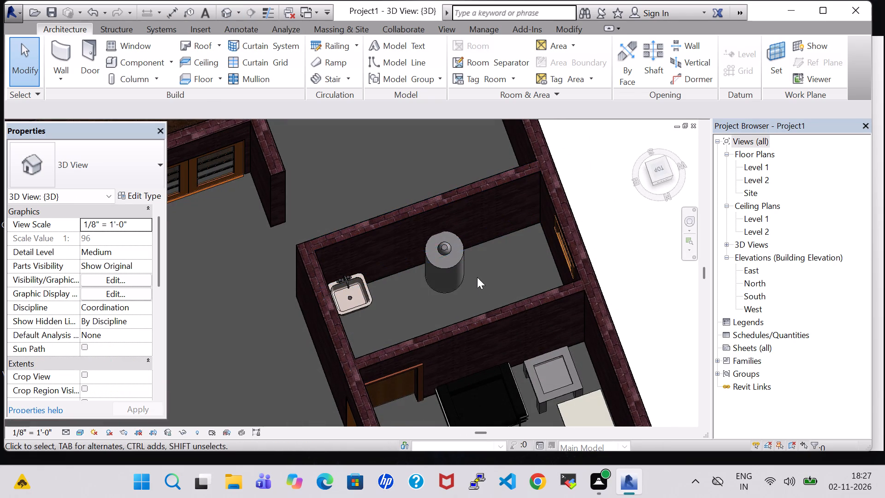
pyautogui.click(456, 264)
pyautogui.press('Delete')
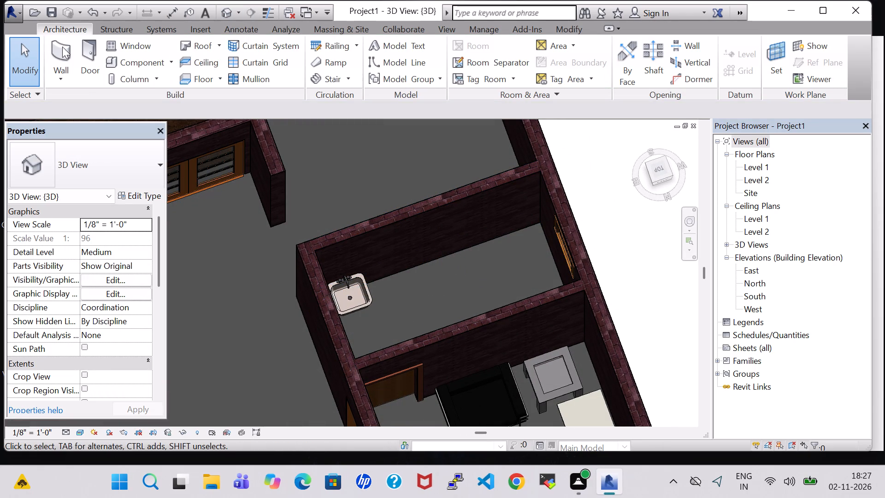
# Return to the Level 1 floor plan and load the Toilet-Domestic-3D family from the architectural plumbing fixtures' Water Closets folder.
pyautogui.doubleClick(757, 171)
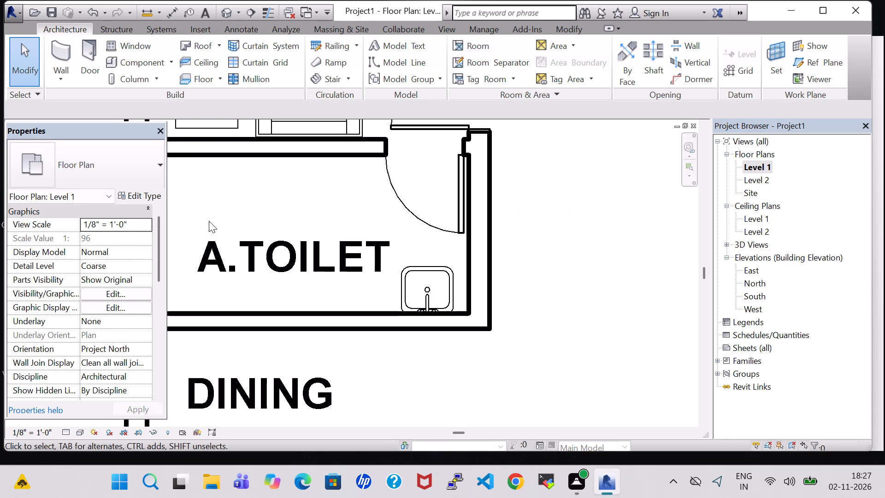
pyautogui.click(142, 58)
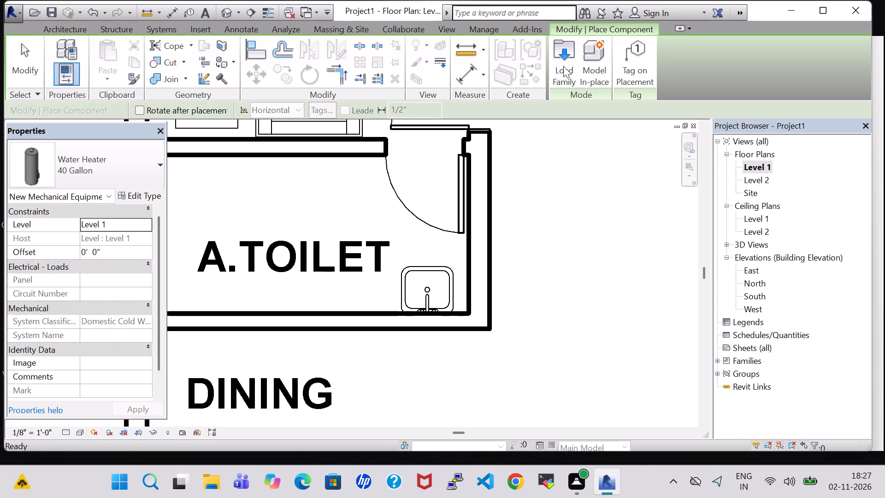
pyautogui.click(563, 66)
pyautogui.scroll(-3, 457, 192)
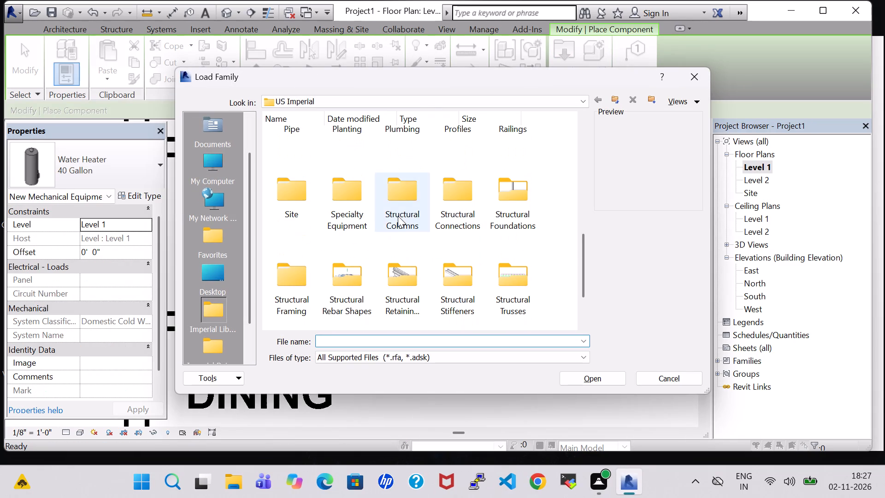
pyautogui.scroll(1, 398, 216)
pyautogui.doubleClick(402, 225)
pyautogui.doubleClick(302, 141)
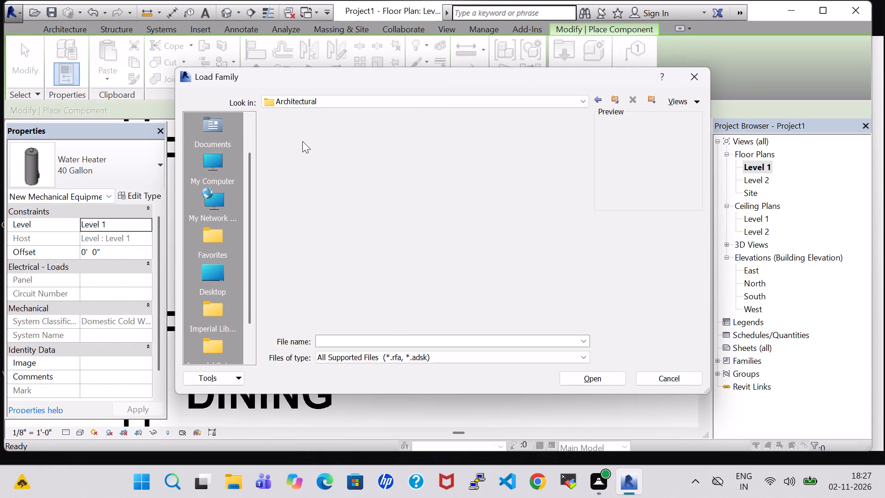
pyautogui.doubleClick(302, 141)
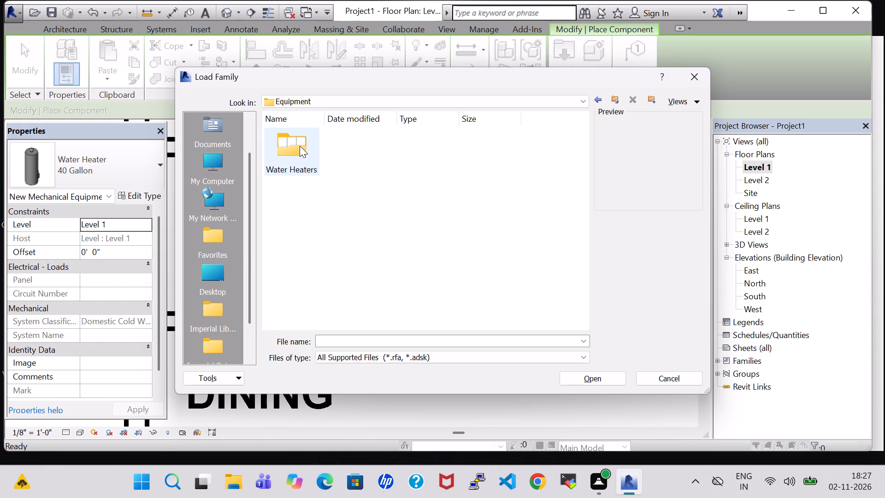
pyautogui.doubleClick(300, 146)
pyautogui.click(598, 102)
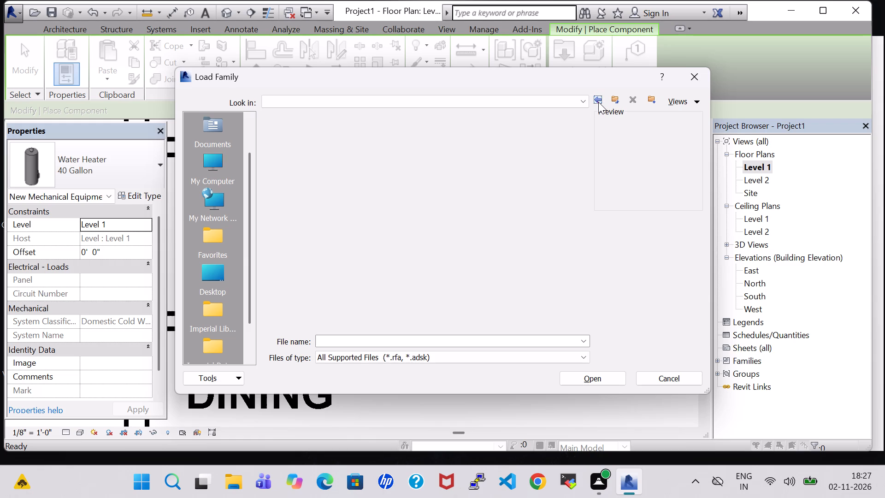
pyautogui.click(598, 102)
pyautogui.doubleClick(351, 164)
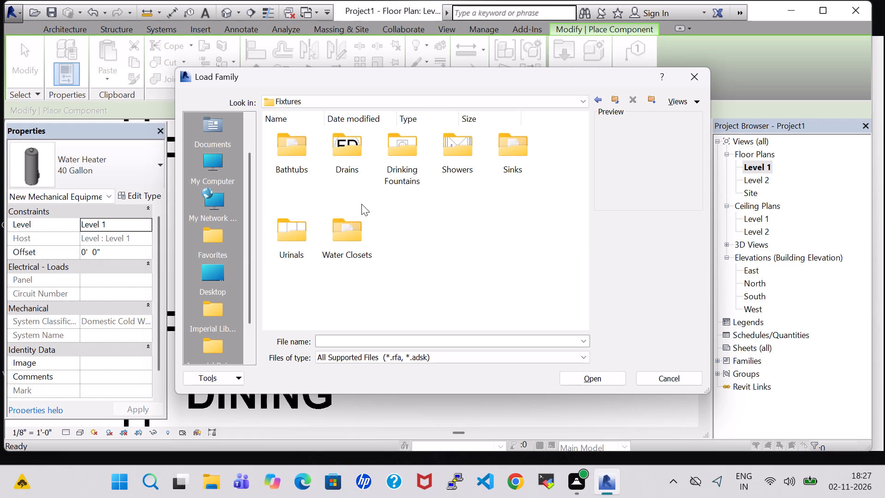
pyautogui.doubleClick(357, 230)
pyautogui.click(432, 154)
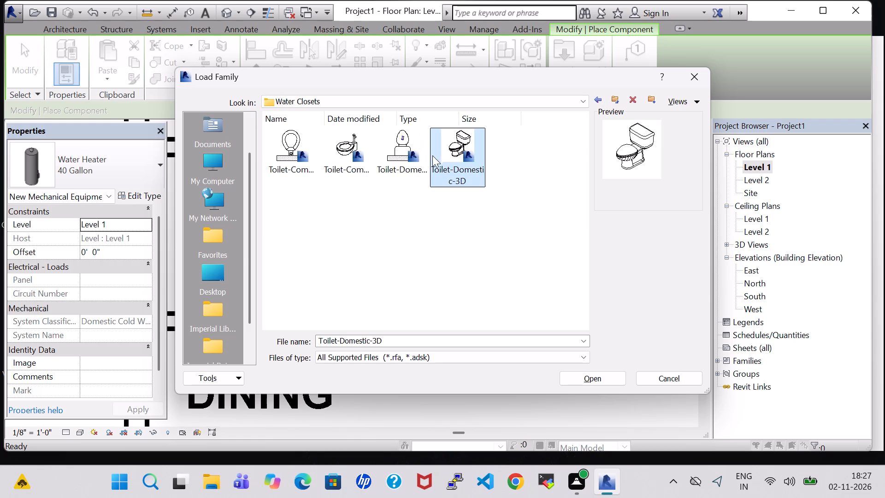
pyautogui.click(584, 379)
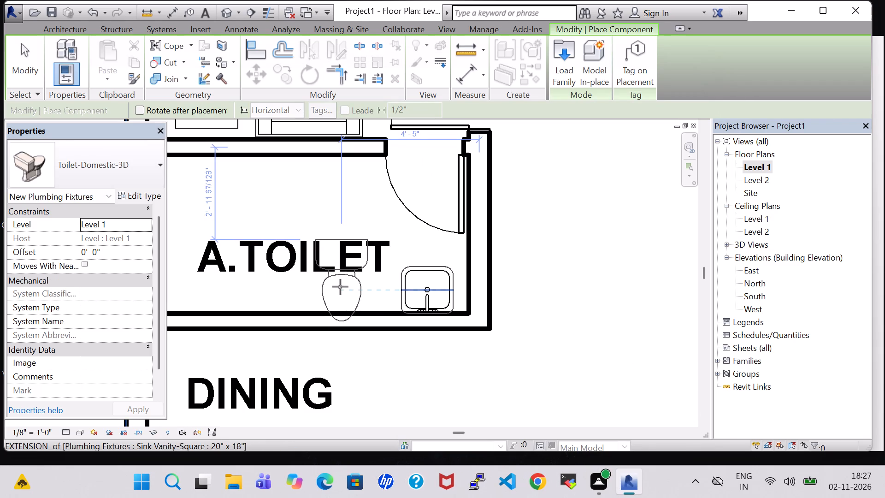
# Place a Toilet-Domestic-3D in A.TOILET with its tank against the exterior wall, near the corner with the bedroom wall.
pyautogui.scroll(-2, 340, 287)
pyautogui.press('space')
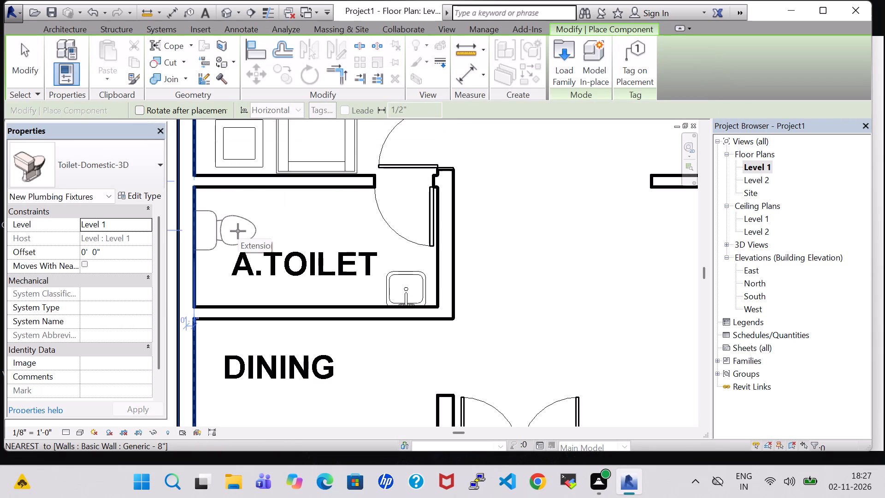
pyautogui.click(234, 219)
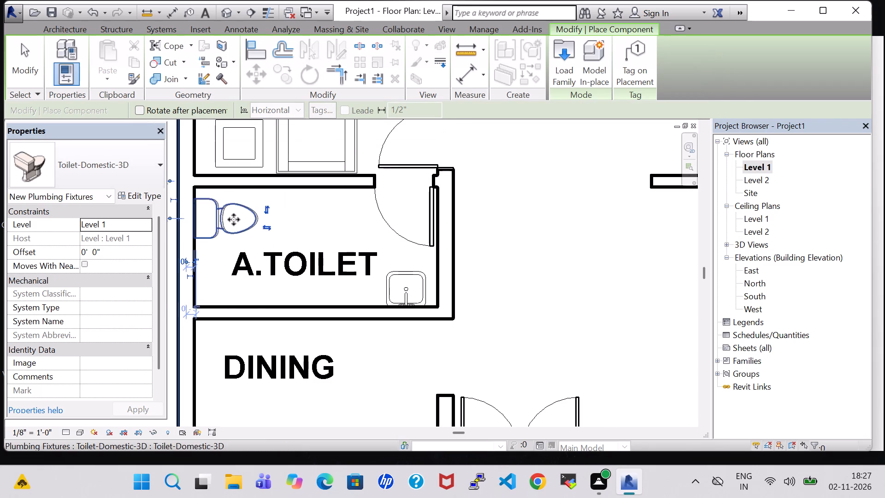
# Place a second Toilet-Domestic-3D in C.TOILET, tank against the exterior wall and facing the sink, about 1'-2" from the lower wall.
pyautogui.scroll(-4, 554, 255)
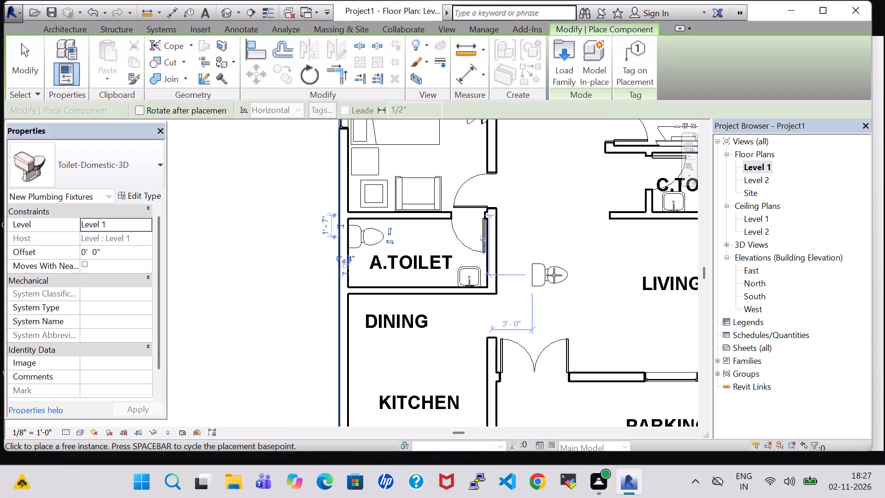
pyautogui.moveTo(554, 275); pyautogui.dragTo(369, 333, button='middle')
pyautogui.scroll(4, 514, 252)
pyautogui.press('space')
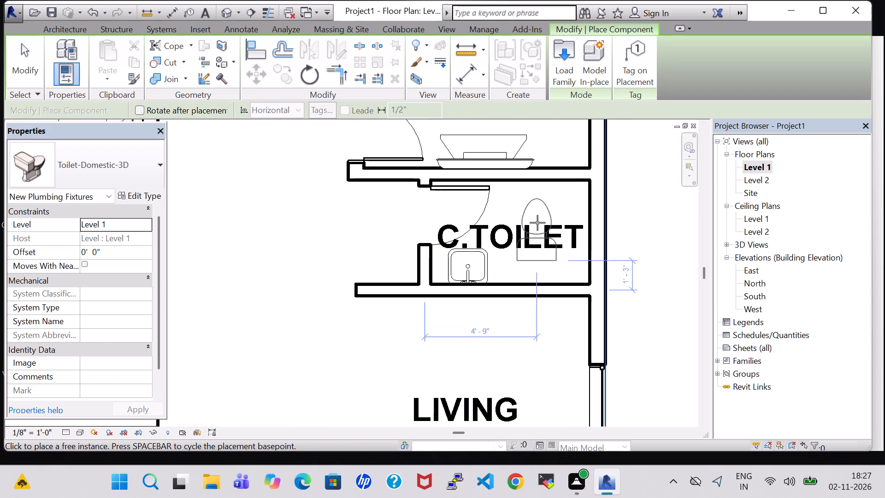
pyautogui.press('space')
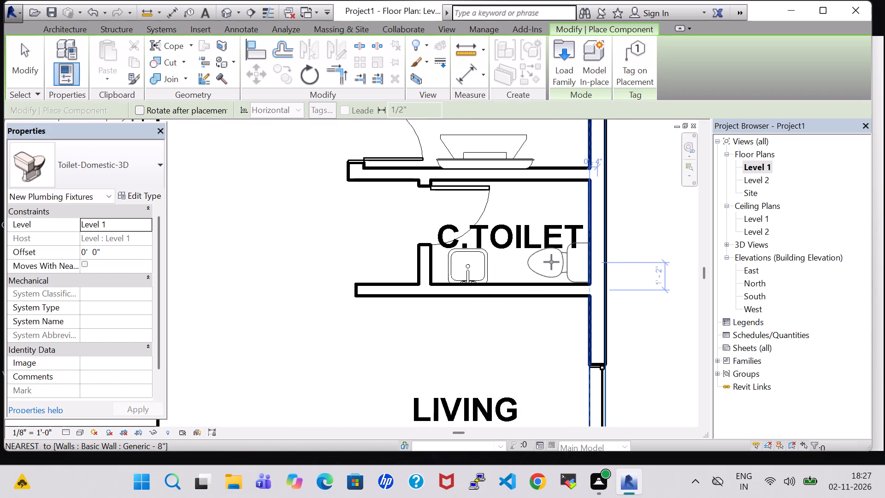
pyautogui.click(551, 262)
pyautogui.press('Escape')
pyautogui.press('Escape')
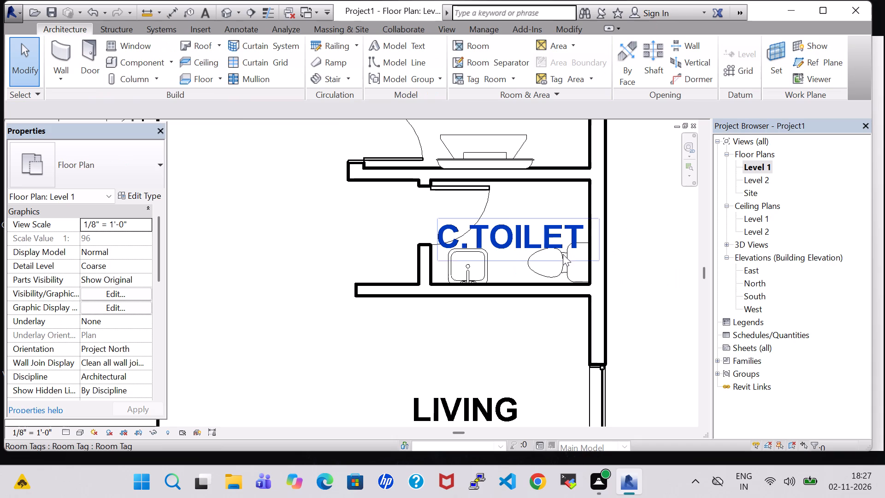
# Nudge the C.TOILET water closet slightly off the exterior wall toward the sink.
pyautogui.click(560, 271)
pyautogui.press('Left')
pyautogui.press('Left')
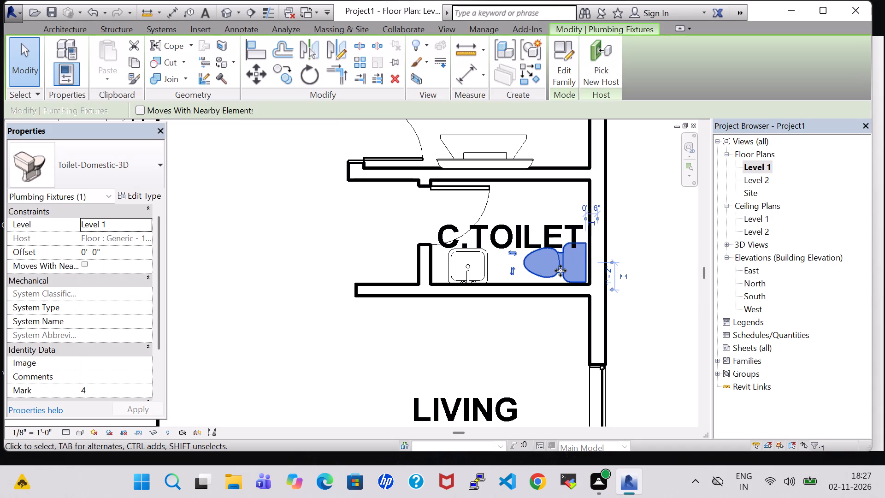
pyautogui.press('Right')
pyautogui.click(648, 249)
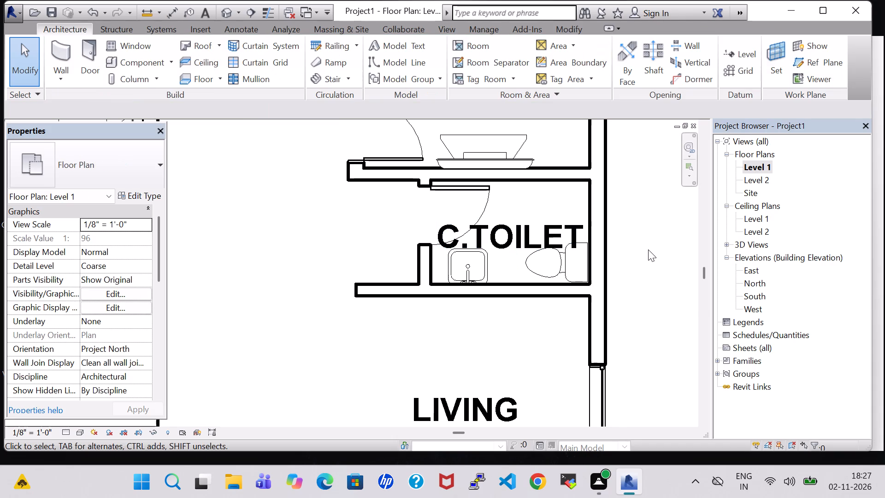
# Load the Tub-Free Standing-3D family from the architectural plumbing fixtures' Bathtubs folder.
pyautogui.click(124, 63)
pyautogui.click(566, 60)
pyautogui.scroll(-1, 480, 187)
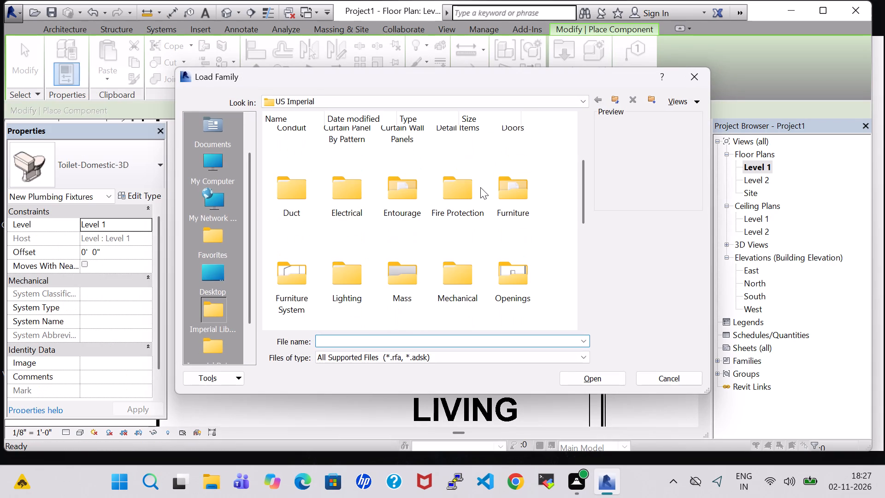
pyautogui.scroll(-3, 397, 209)
pyautogui.scroll(1, 394, 207)
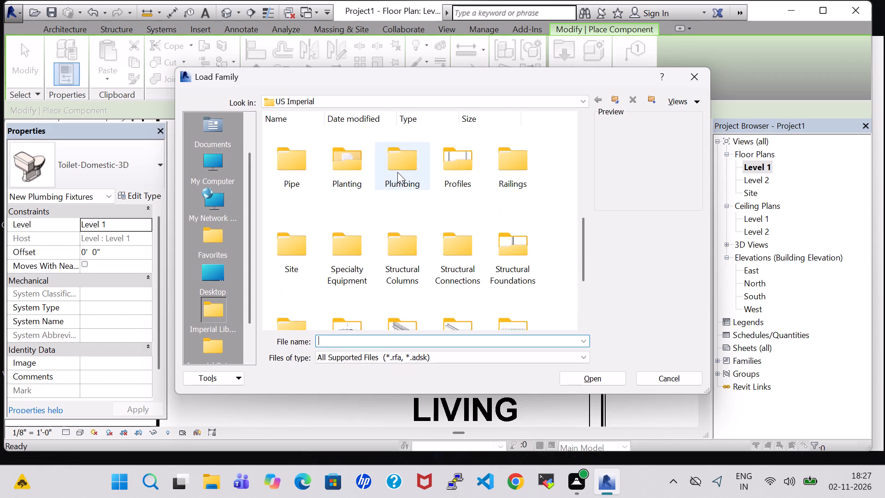
pyautogui.doubleClick(397, 172)
pyautogui.doubleClick(292, 154)
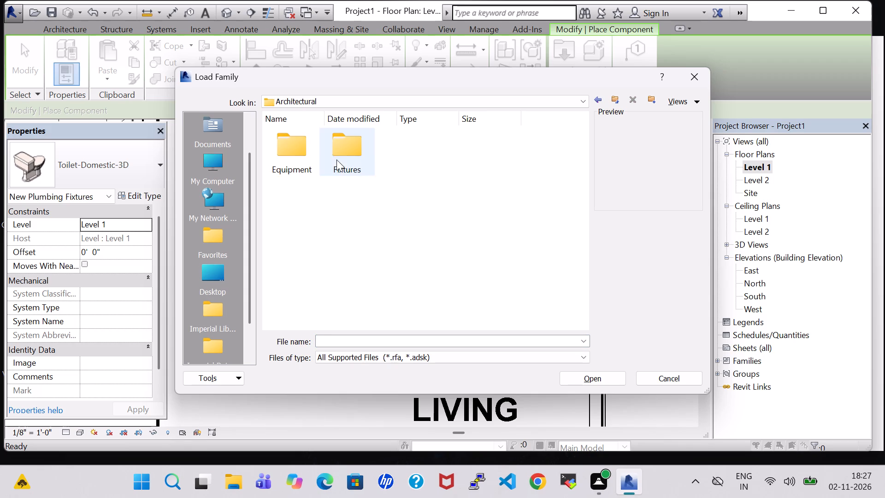
pyautogui.doubleClick(368, 160)
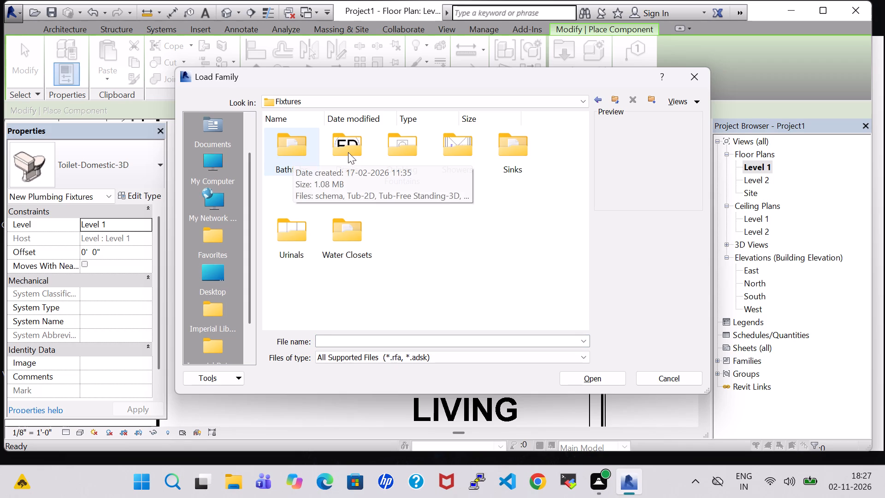
pyautogui.doubleClick(297, 245)
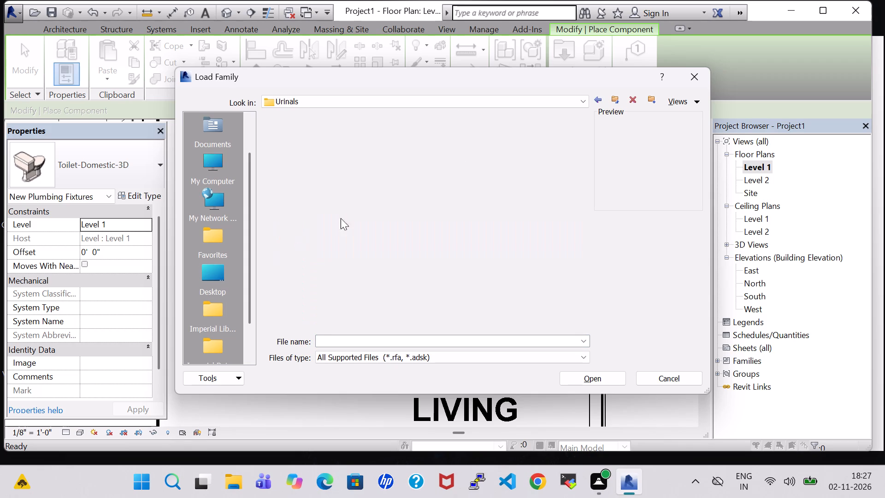
pyautogui.click(599, 99)
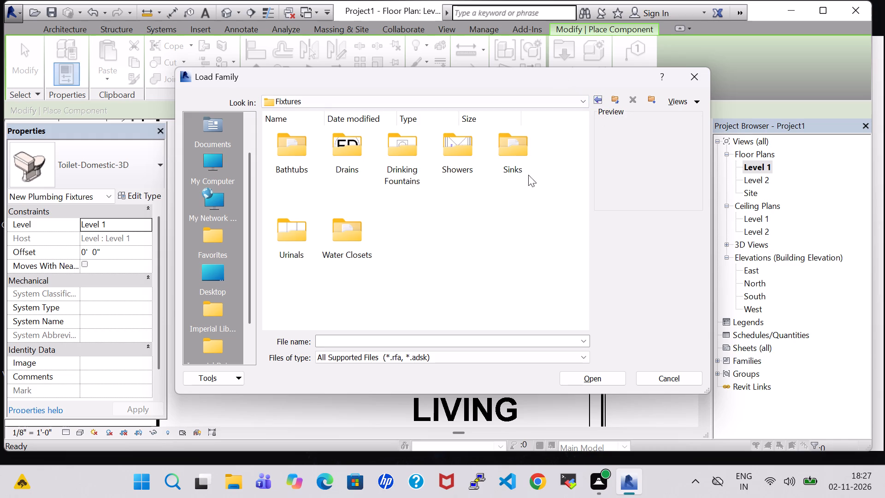
pyautogui.doubleClick(464, 161)
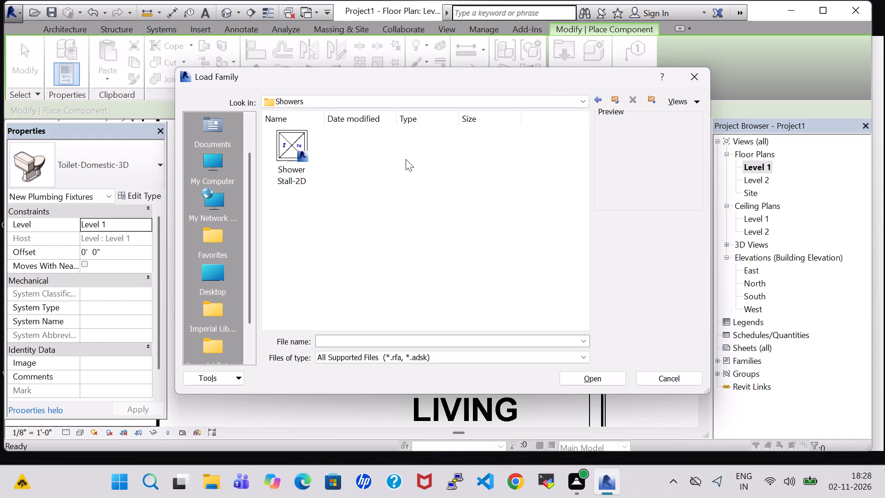
pyautogui.click(603, 99)
pyautogui.click(597, 98)
pyautogui.doubleClick(292, 157)
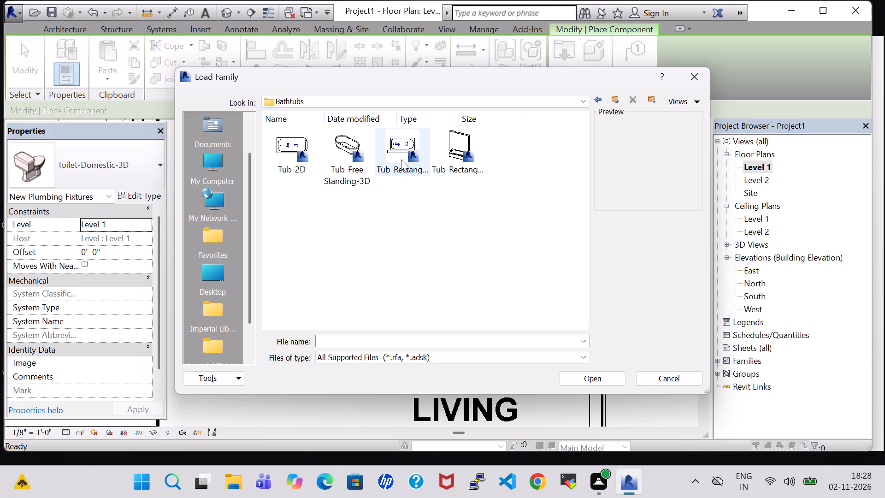
pyautogui.click(341, 154)
pyautogui.click(604, 380)
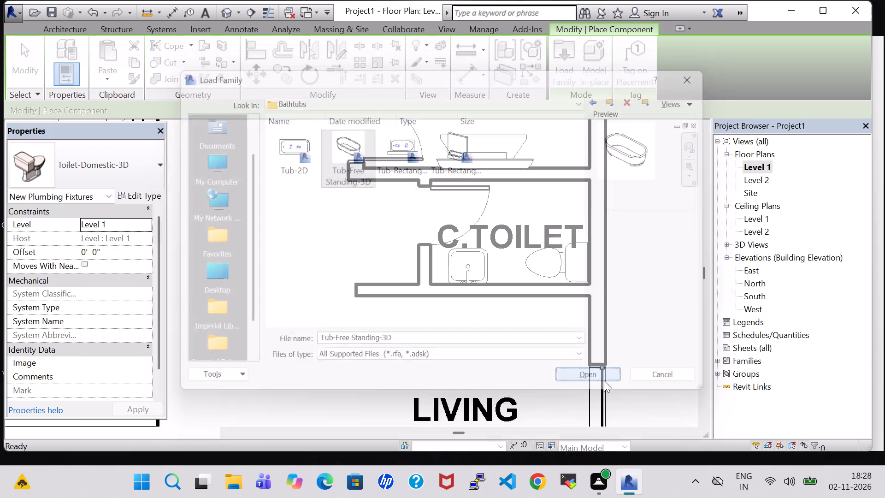
# Place a 30" x 60" Tub-Free Standing-3D lengthwise in A.TOILET, one end at the exterior wall, just below the water closet.
pyautogui.press('space')
pyautogui.press('space')
pyautogui.press('space')
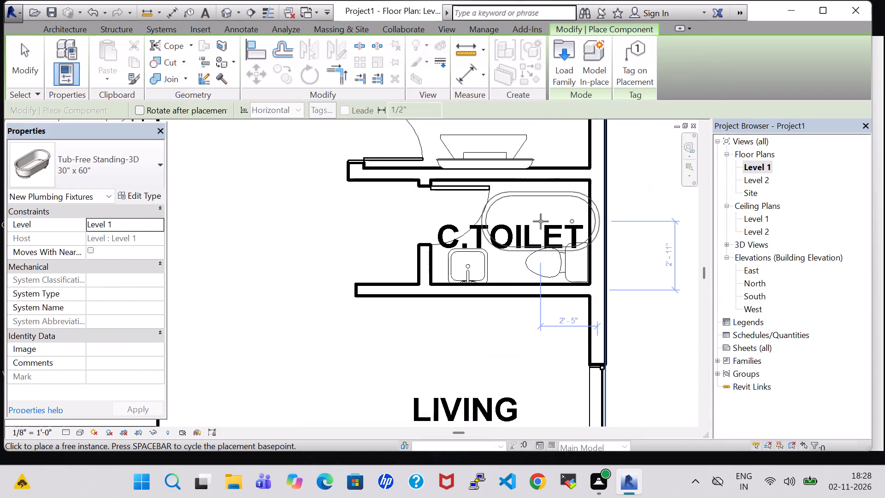
pyautogui.scroll(4, 541, 221)
pyautogui.scroll(-3, 525, 204)
pyautogui.scroll(-1, 413, 294)
pyautogui.moveTo(375, 315); pyautogui.dragTo(509, 316, button='middle')
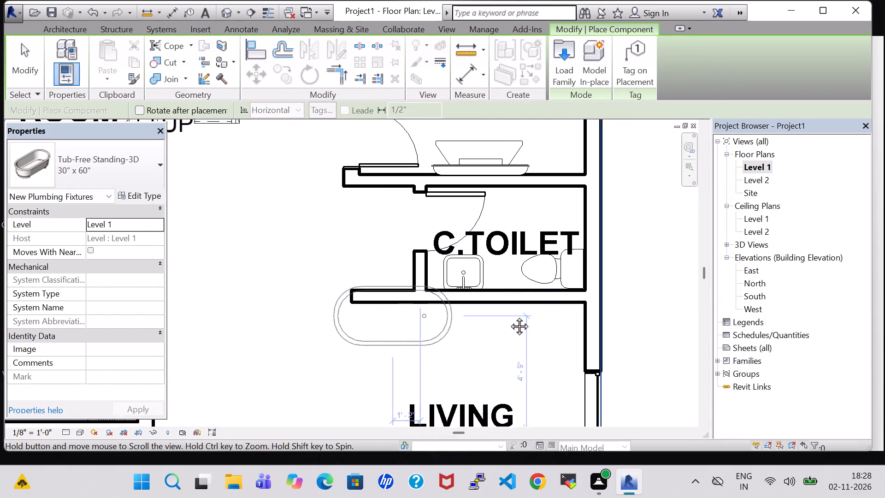
pyautogui.moveTo(509, 316); pyautogui.dragTo(579, 307, button='middle')
pyautogui.press('space')
pyautogui.press('space')
pyautogui.moveTo(225, 353); pyautogui.dragTo(395, 353, button='middle')
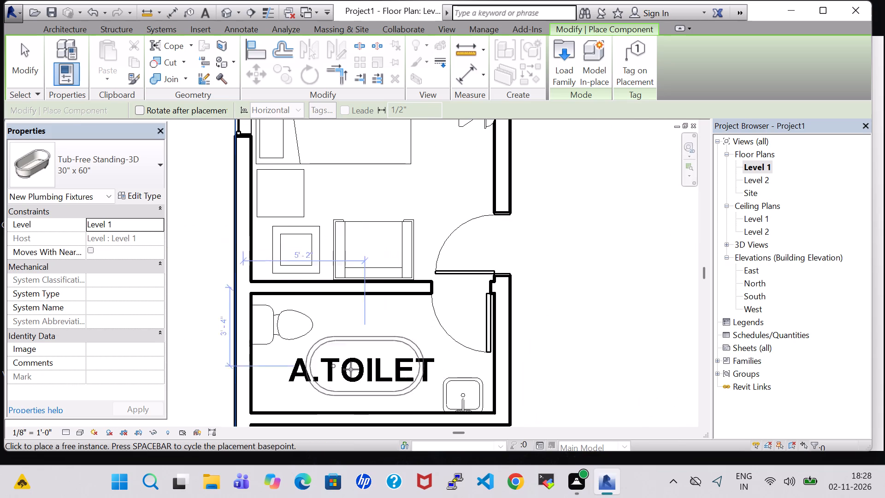
pyautogui.click(309, 377)
pyautogui.press('Escape')
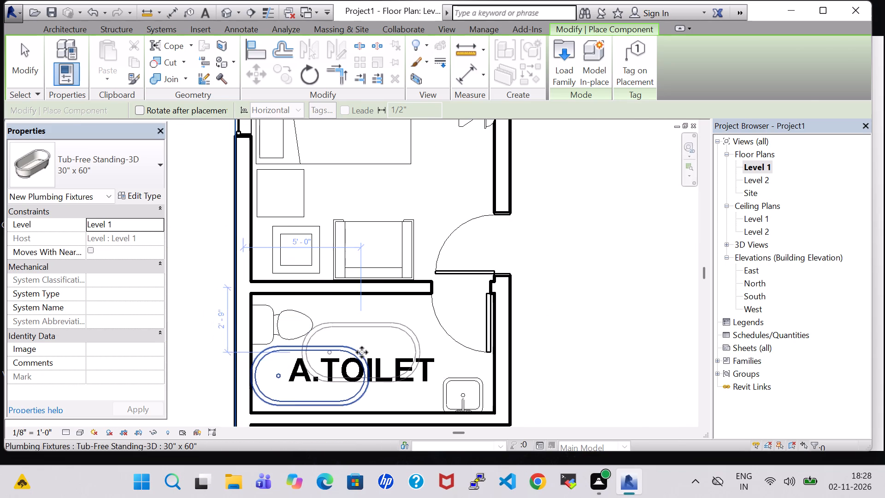
pyautogui.press('Escape')
# Set the length of the A.TOILET bathtub's 30" x 60" type to 4' 0".
pyautogui.scroll(-3, 362, 341)
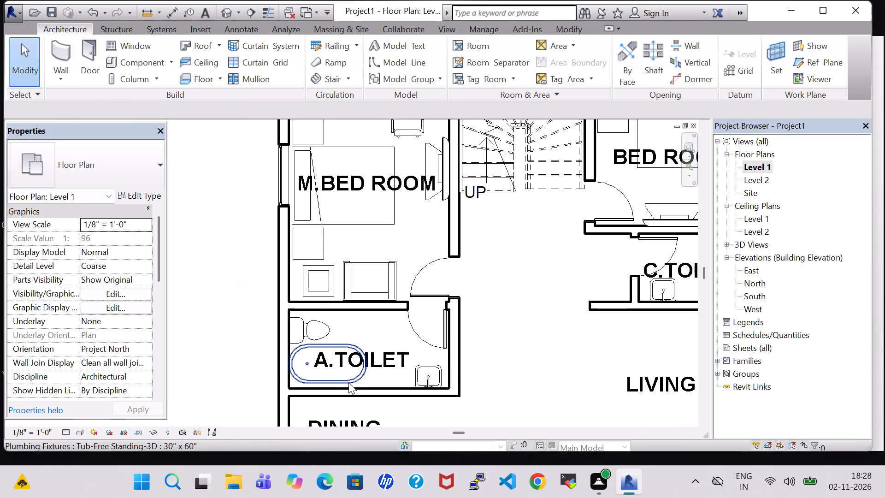
pyautogui.click(348, 382)
pyautogui.click(129, 191)
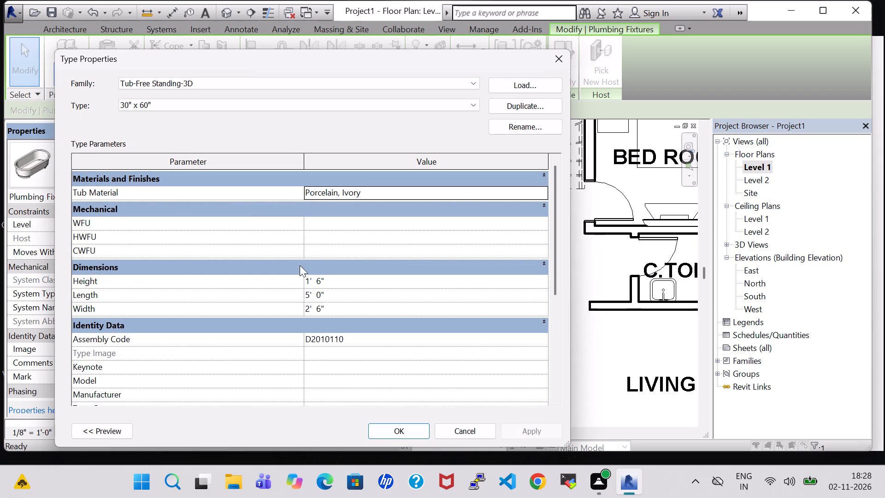
pyautogui.click(312, 296)
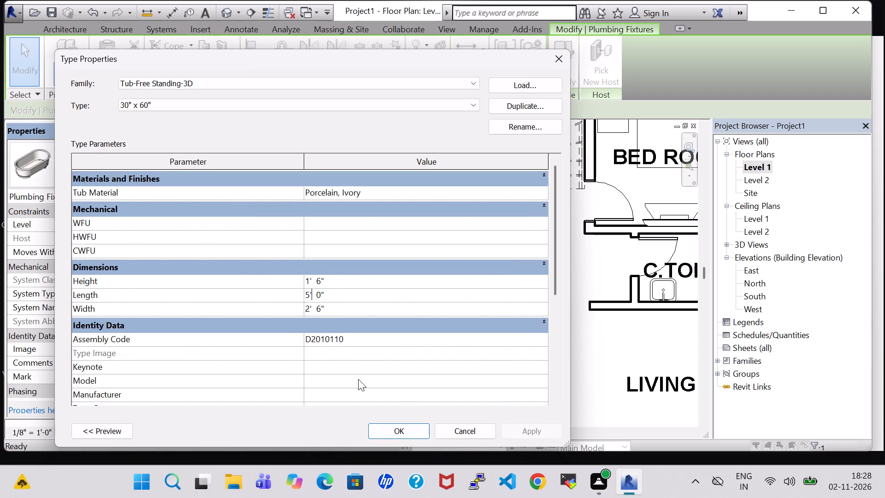
pyautogui.press('Left')
pyautogui.press('BackSpace')
pyautogui.press('4')
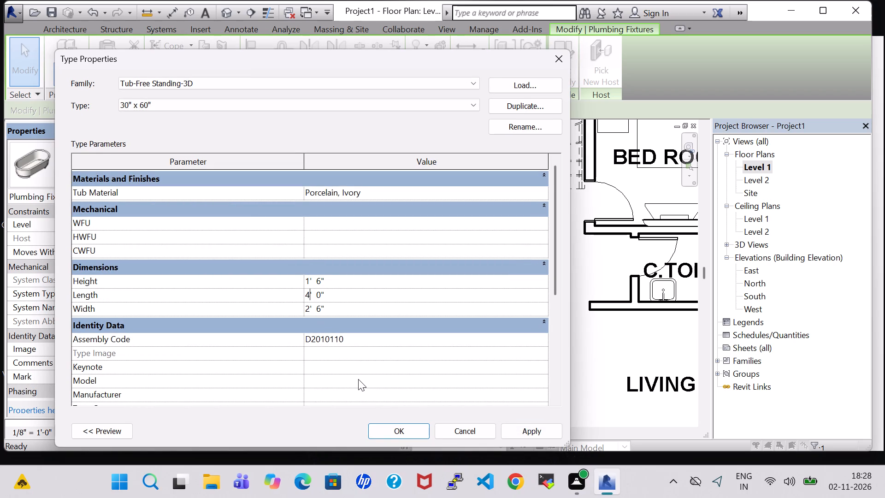
pyautogui.click(547, 434)
pyautogui.click(413, 430)
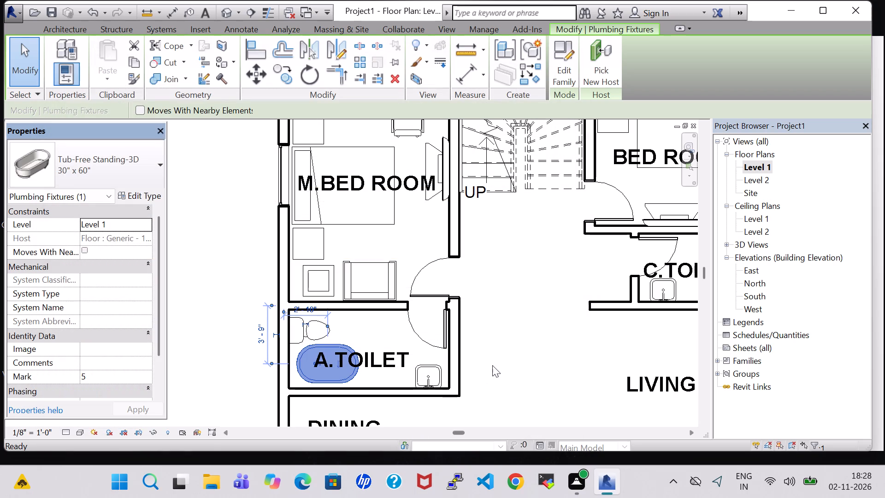
pyautogui.click(525, 341)
# Place a 30" x 60" Tub-Free Standing-3D lengthwise in C.TOILET above the water closet, centred about 2'-5" from the exterior wall.
pyautogui.click(148, 65)
pyautogui.moveTo(572, 269); pyautogui.dragTo(372, 318, button='middle')
pyautogui.press('space')
pyautogui.press('space')
pyautogui.press('space')
pyautogui.press('space')
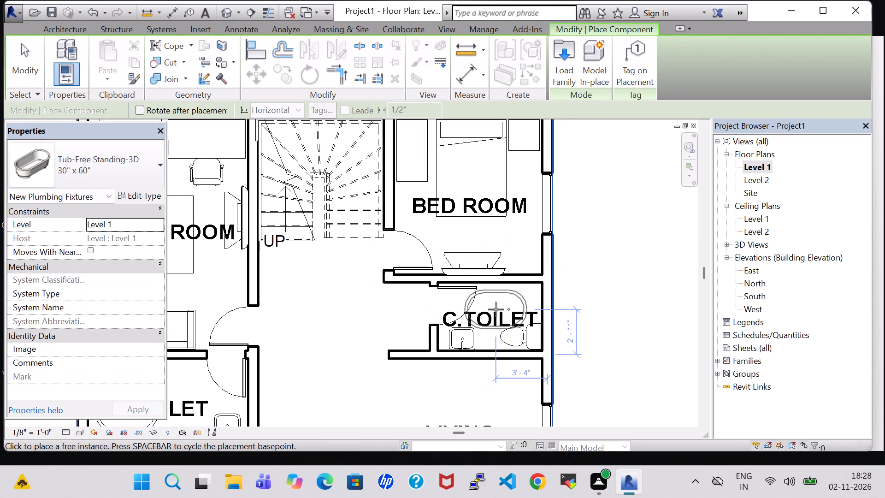
pyautogui.scroll(5, 496, 309)
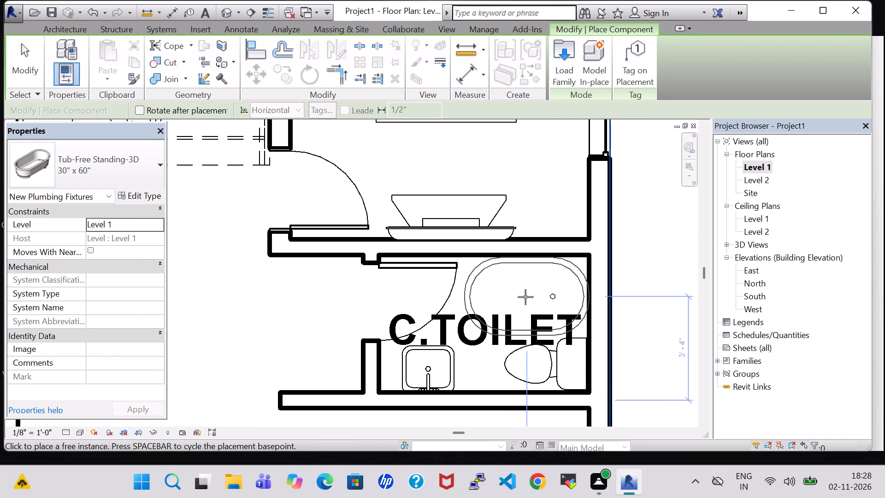
pyautogui.click(525, 298)
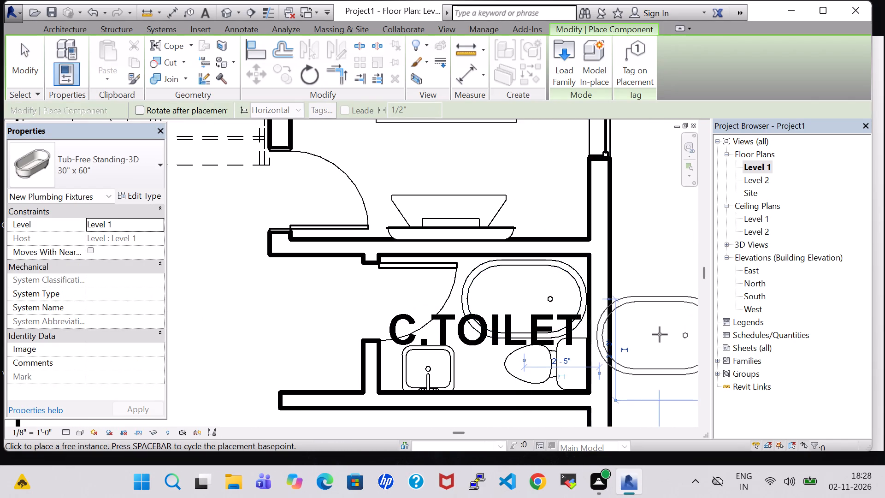
pyautogui.press('Escape')
pyautogui.press('Escape')
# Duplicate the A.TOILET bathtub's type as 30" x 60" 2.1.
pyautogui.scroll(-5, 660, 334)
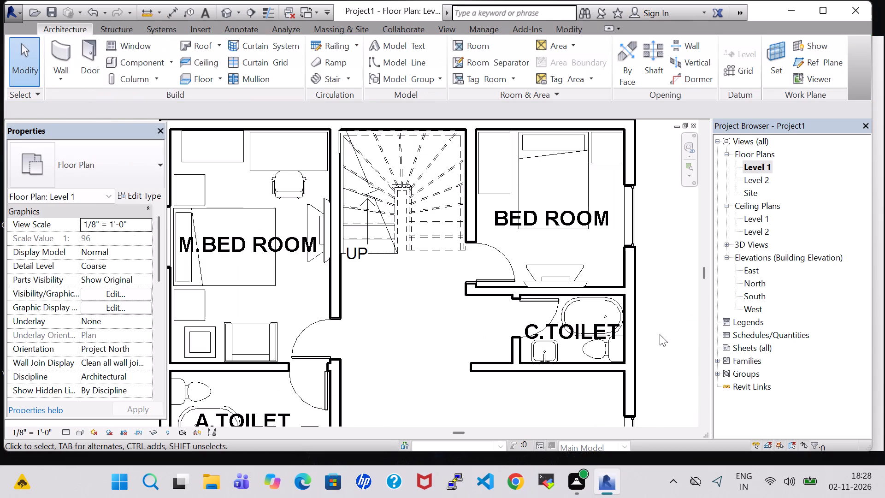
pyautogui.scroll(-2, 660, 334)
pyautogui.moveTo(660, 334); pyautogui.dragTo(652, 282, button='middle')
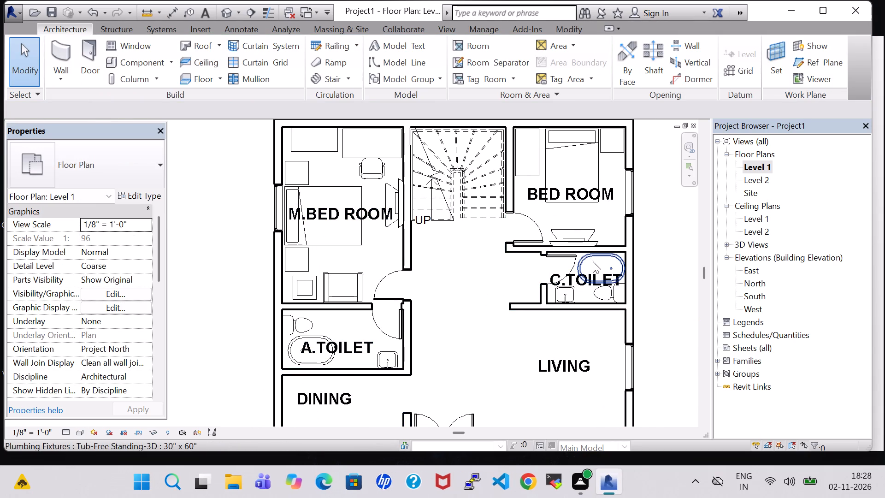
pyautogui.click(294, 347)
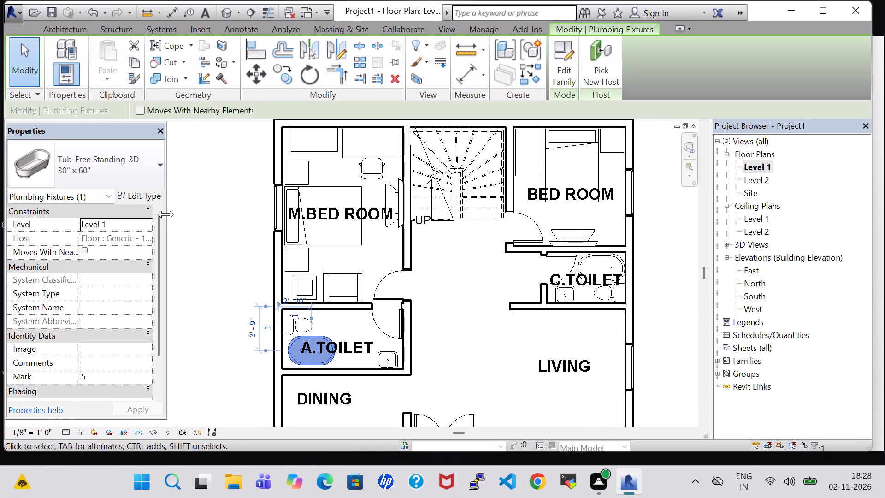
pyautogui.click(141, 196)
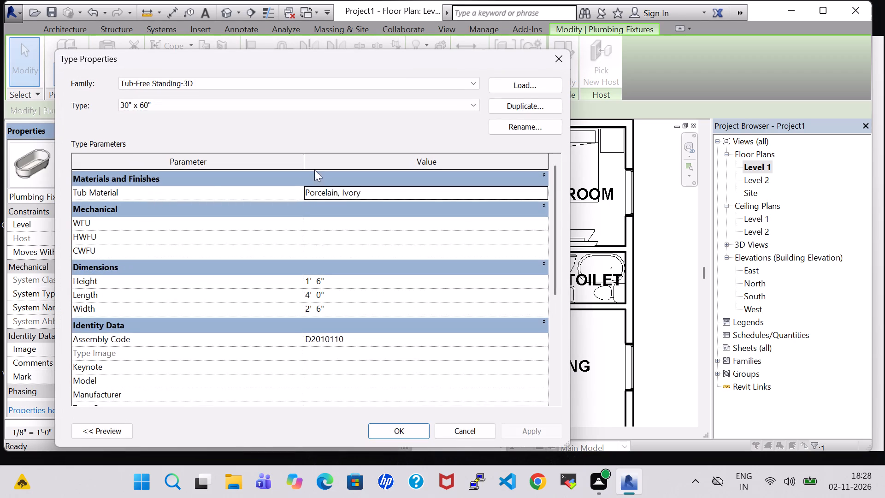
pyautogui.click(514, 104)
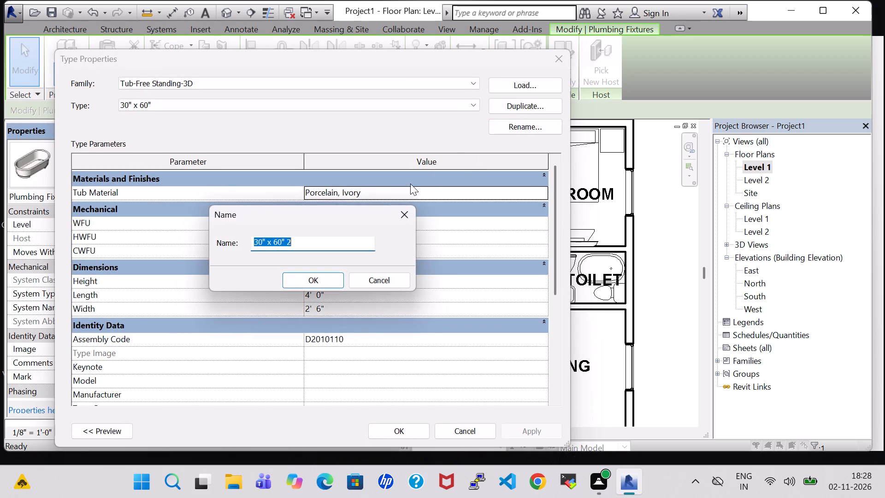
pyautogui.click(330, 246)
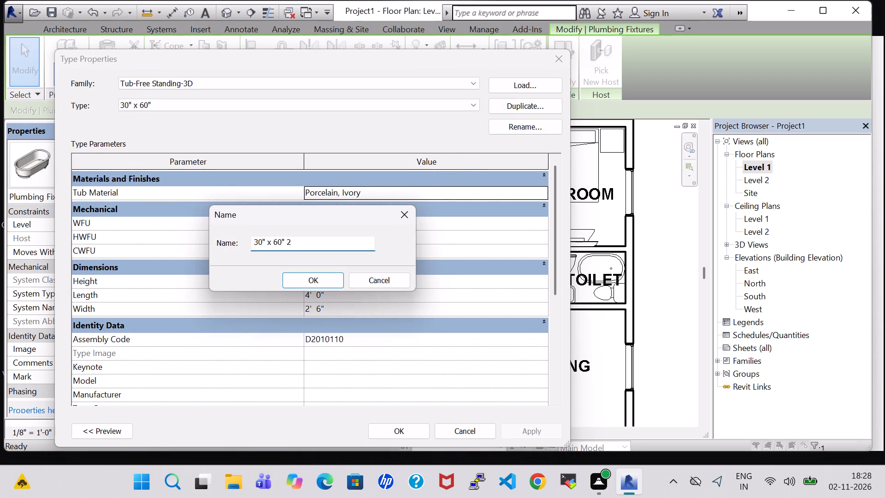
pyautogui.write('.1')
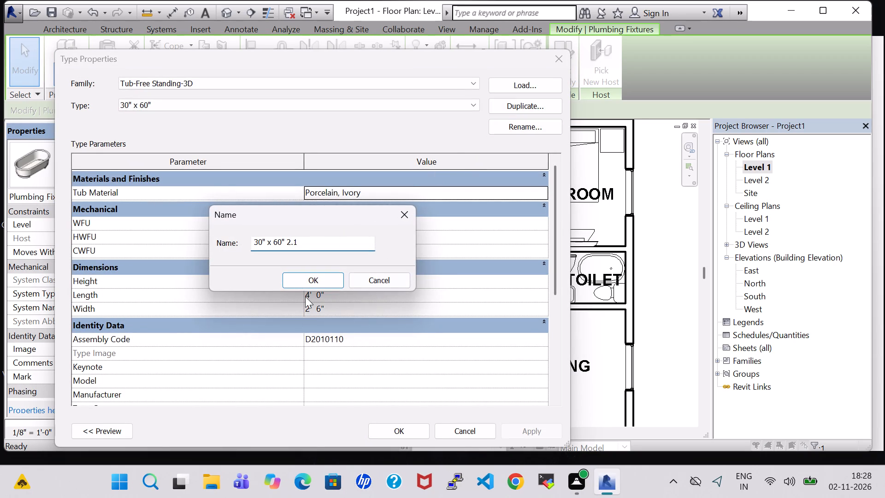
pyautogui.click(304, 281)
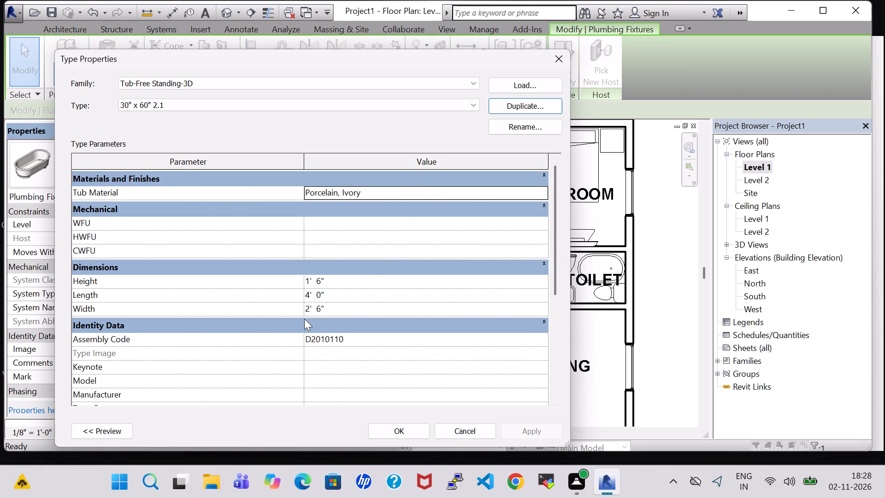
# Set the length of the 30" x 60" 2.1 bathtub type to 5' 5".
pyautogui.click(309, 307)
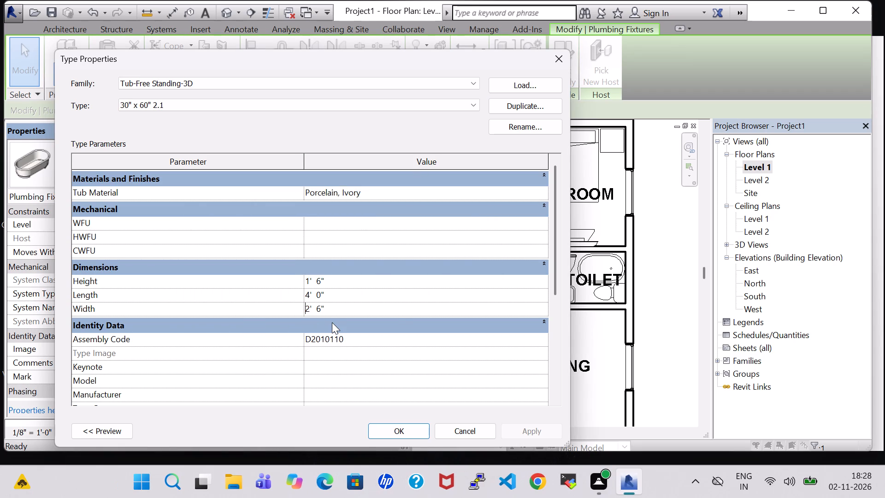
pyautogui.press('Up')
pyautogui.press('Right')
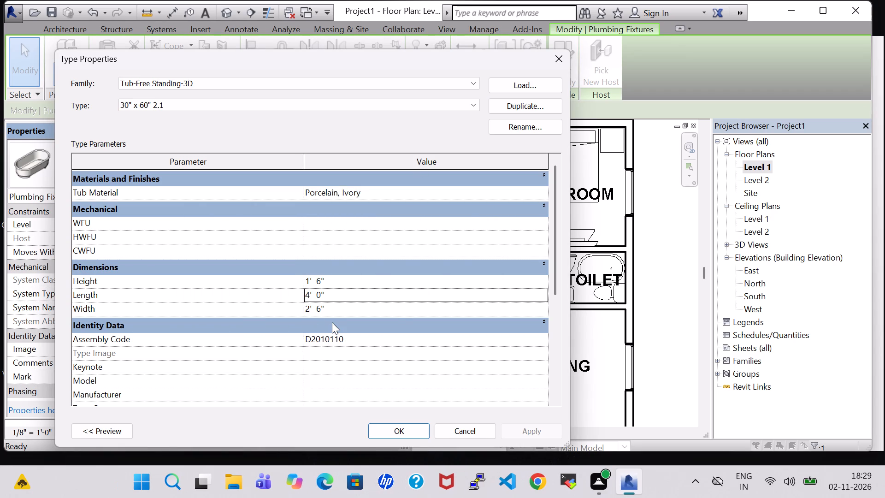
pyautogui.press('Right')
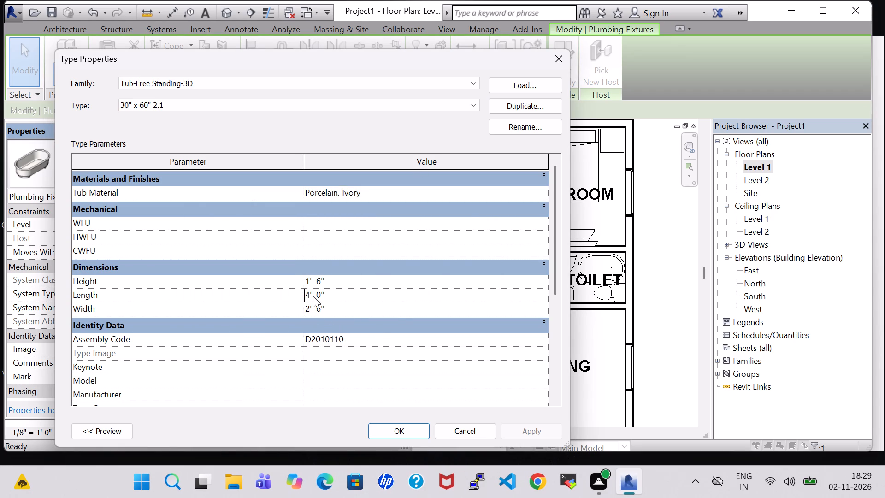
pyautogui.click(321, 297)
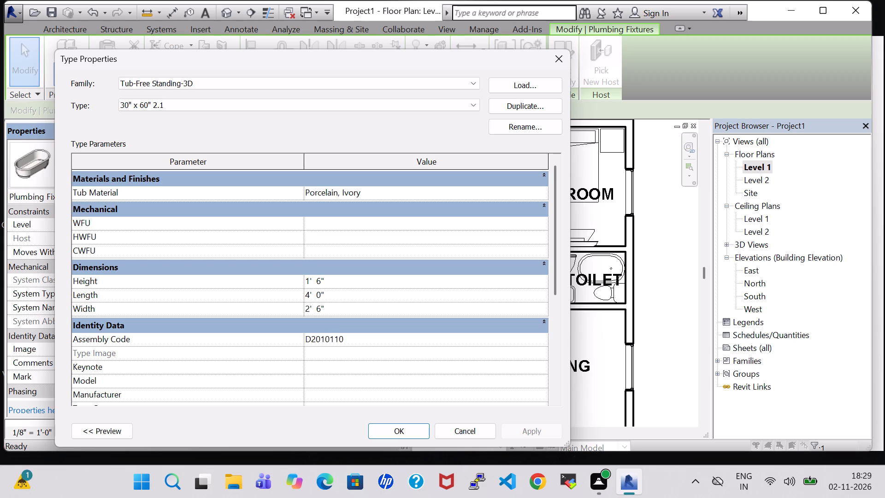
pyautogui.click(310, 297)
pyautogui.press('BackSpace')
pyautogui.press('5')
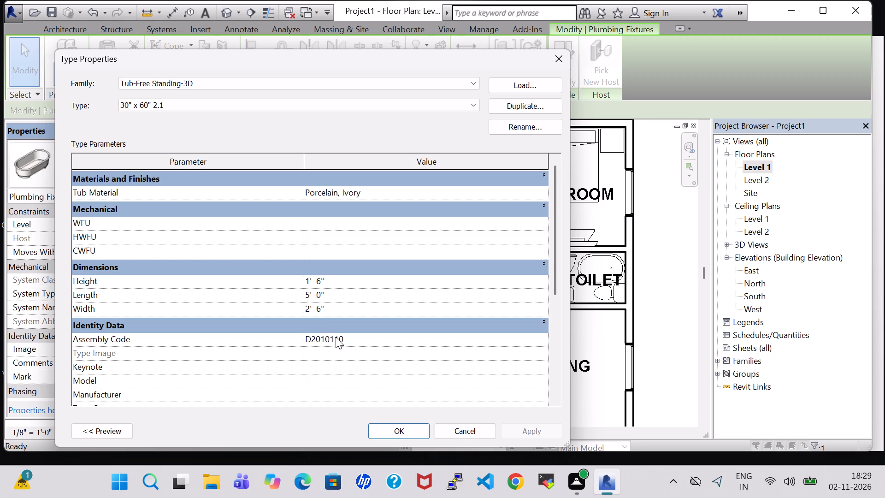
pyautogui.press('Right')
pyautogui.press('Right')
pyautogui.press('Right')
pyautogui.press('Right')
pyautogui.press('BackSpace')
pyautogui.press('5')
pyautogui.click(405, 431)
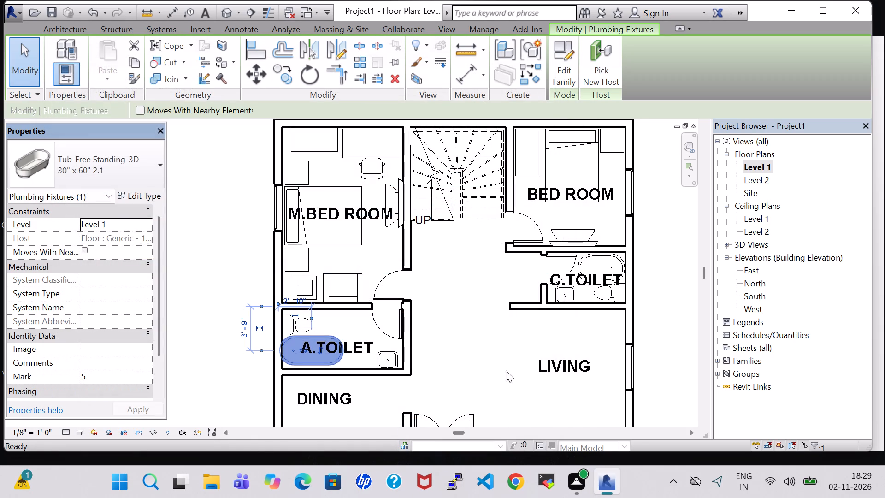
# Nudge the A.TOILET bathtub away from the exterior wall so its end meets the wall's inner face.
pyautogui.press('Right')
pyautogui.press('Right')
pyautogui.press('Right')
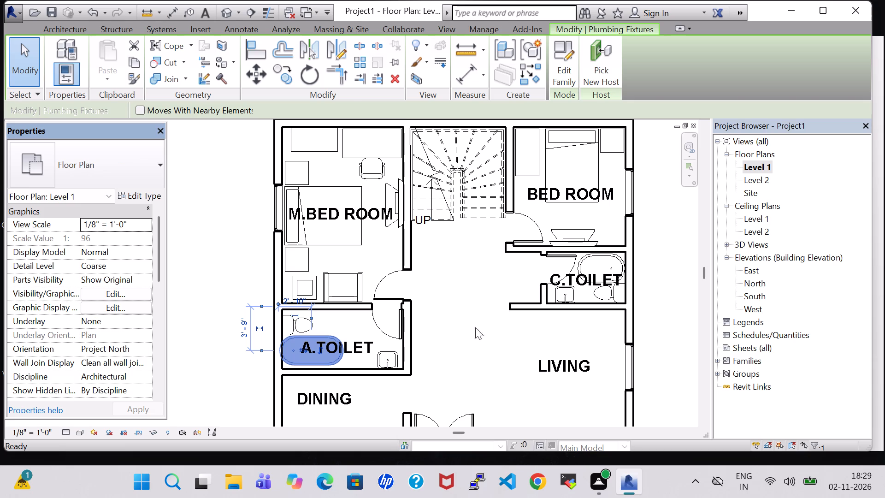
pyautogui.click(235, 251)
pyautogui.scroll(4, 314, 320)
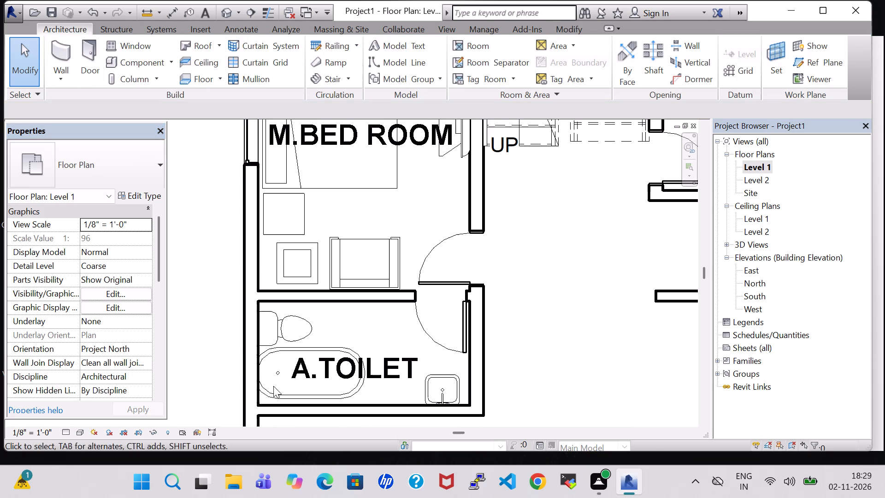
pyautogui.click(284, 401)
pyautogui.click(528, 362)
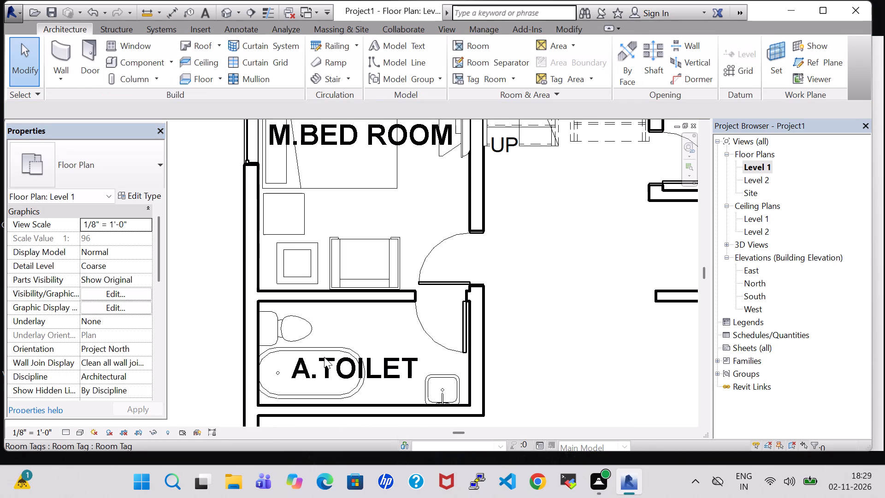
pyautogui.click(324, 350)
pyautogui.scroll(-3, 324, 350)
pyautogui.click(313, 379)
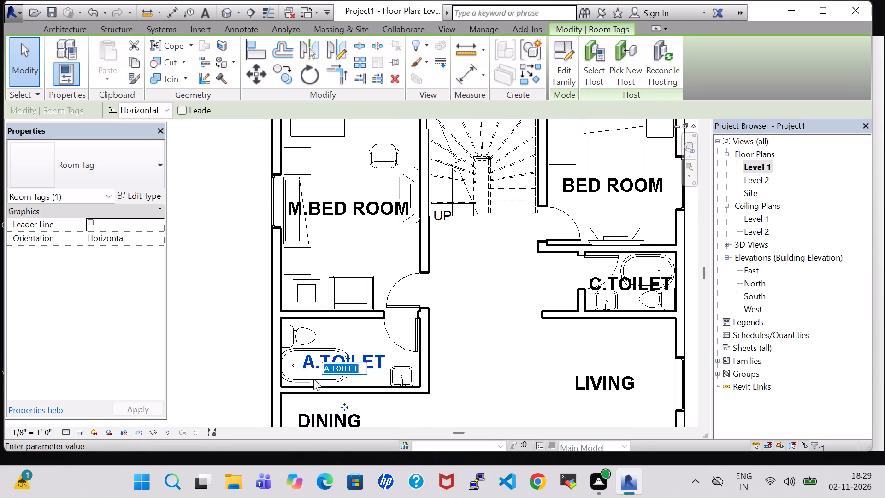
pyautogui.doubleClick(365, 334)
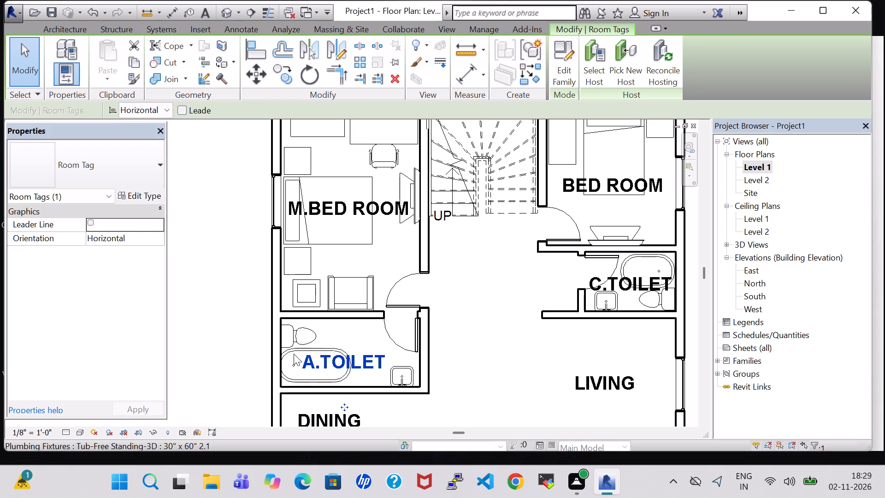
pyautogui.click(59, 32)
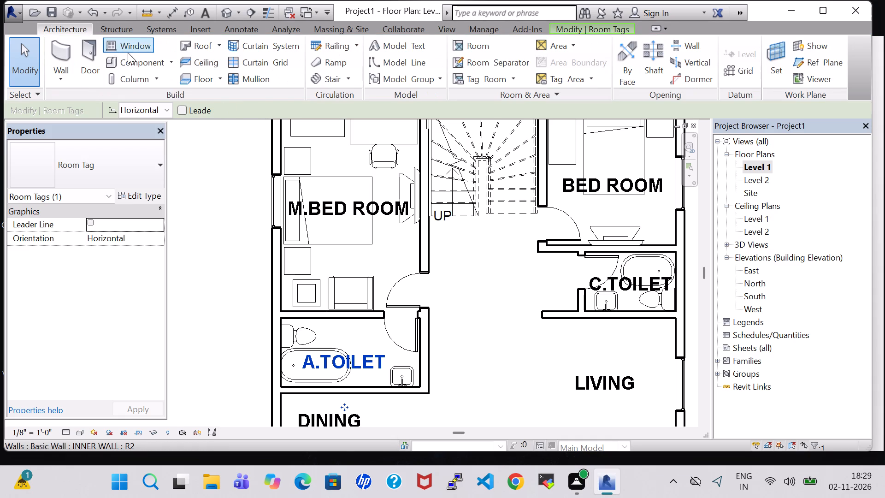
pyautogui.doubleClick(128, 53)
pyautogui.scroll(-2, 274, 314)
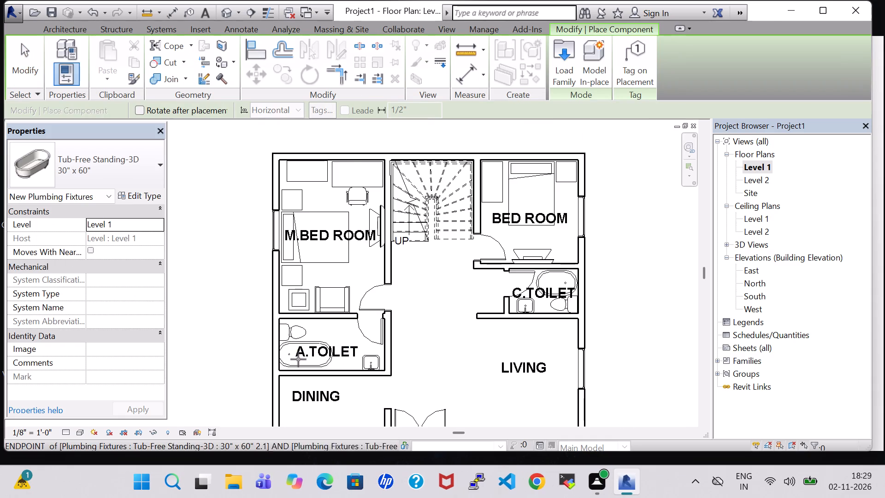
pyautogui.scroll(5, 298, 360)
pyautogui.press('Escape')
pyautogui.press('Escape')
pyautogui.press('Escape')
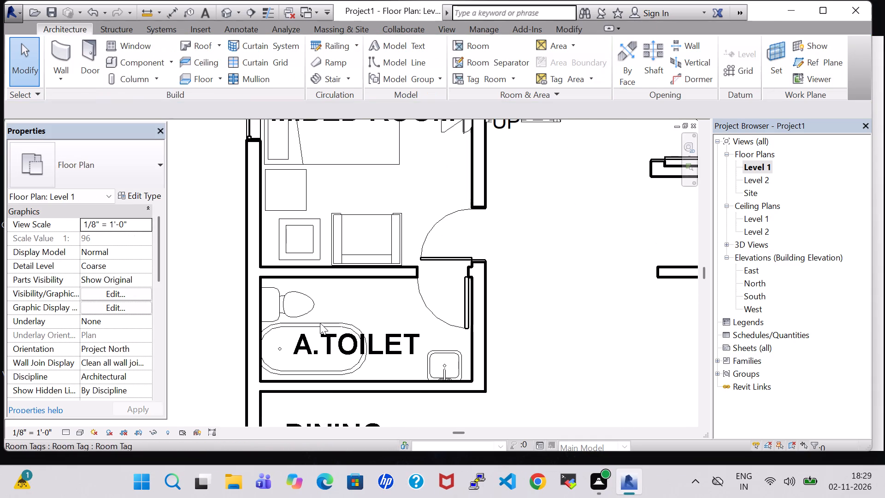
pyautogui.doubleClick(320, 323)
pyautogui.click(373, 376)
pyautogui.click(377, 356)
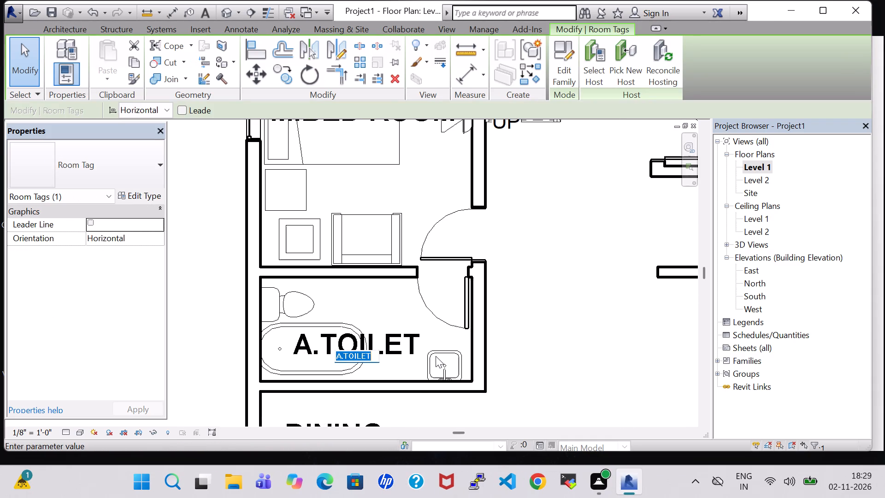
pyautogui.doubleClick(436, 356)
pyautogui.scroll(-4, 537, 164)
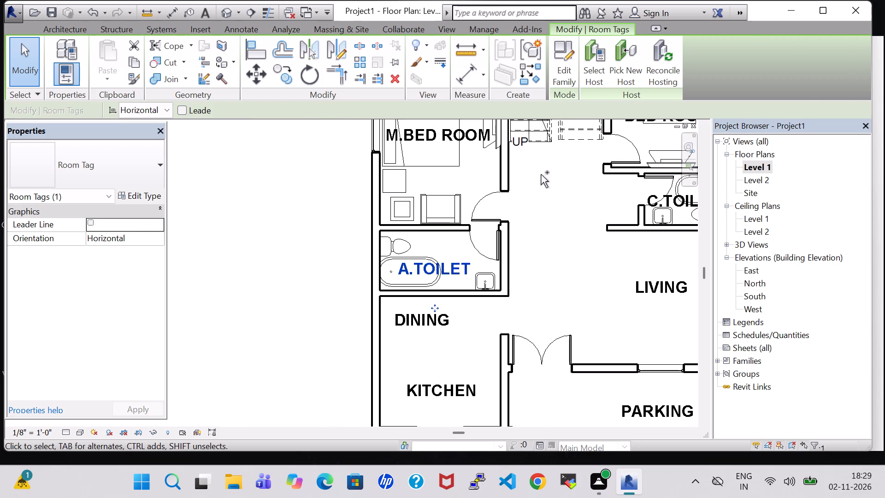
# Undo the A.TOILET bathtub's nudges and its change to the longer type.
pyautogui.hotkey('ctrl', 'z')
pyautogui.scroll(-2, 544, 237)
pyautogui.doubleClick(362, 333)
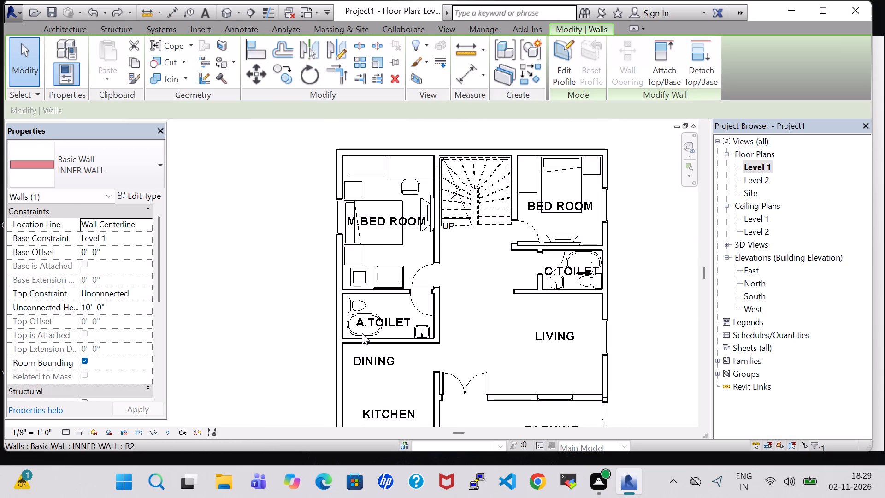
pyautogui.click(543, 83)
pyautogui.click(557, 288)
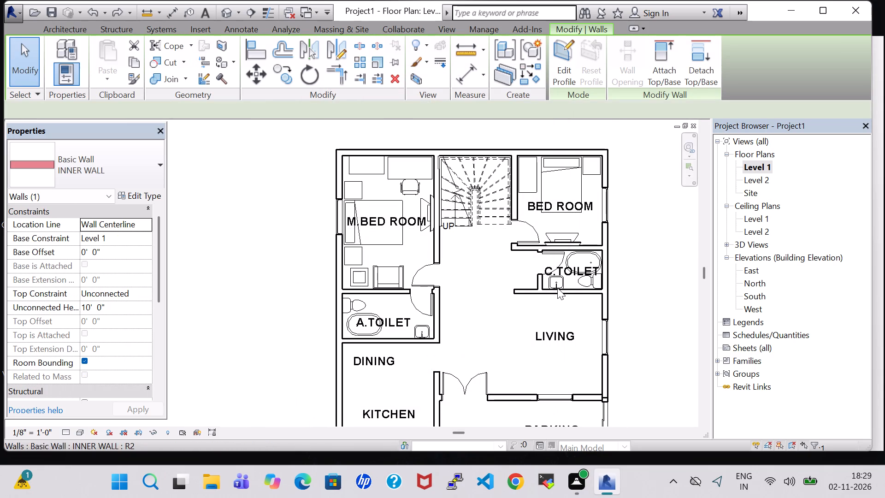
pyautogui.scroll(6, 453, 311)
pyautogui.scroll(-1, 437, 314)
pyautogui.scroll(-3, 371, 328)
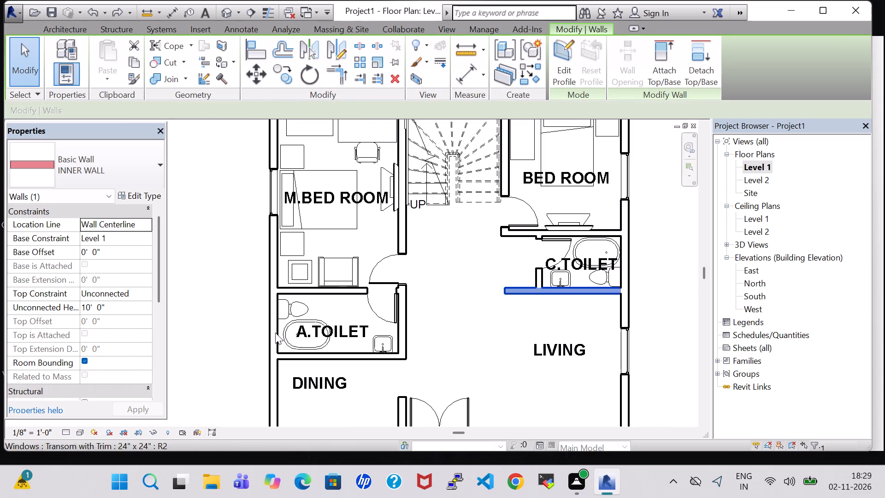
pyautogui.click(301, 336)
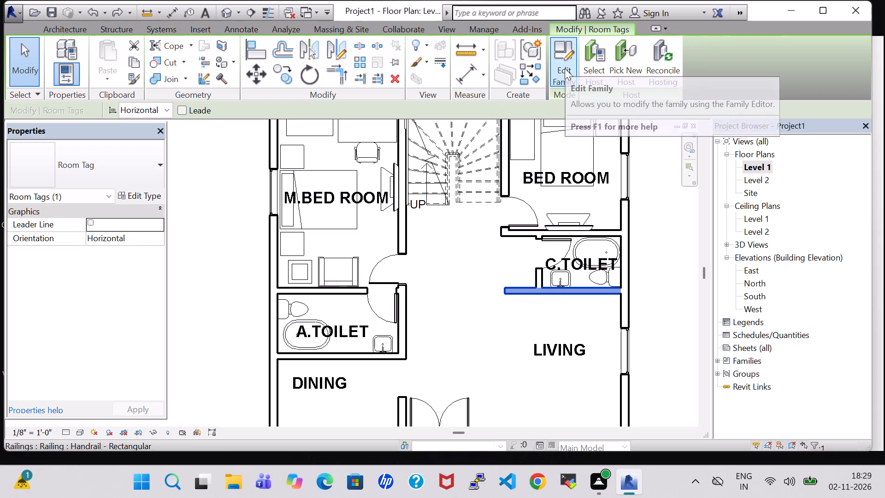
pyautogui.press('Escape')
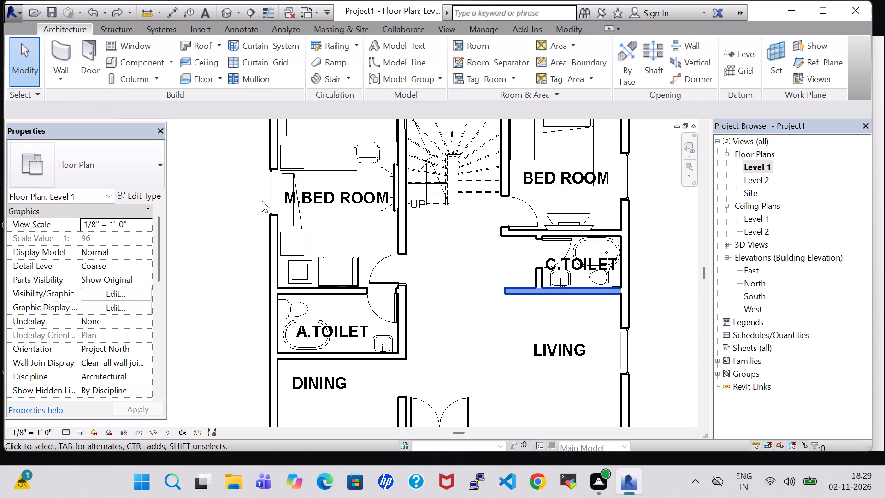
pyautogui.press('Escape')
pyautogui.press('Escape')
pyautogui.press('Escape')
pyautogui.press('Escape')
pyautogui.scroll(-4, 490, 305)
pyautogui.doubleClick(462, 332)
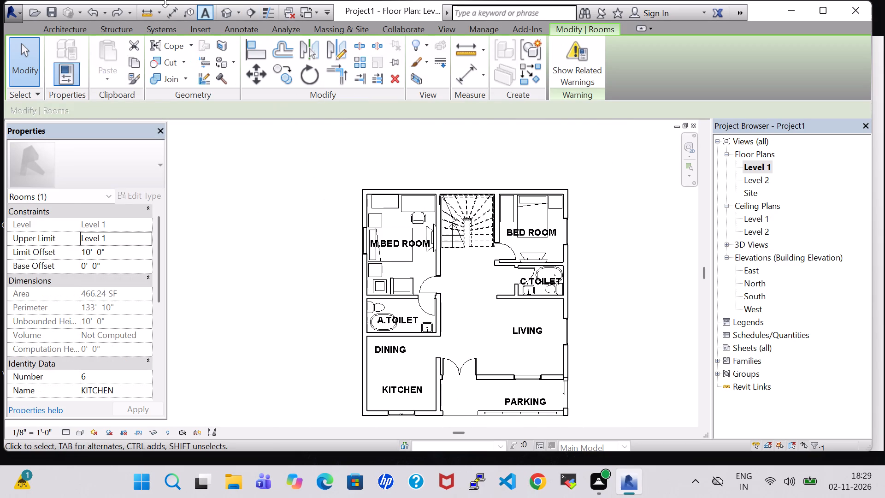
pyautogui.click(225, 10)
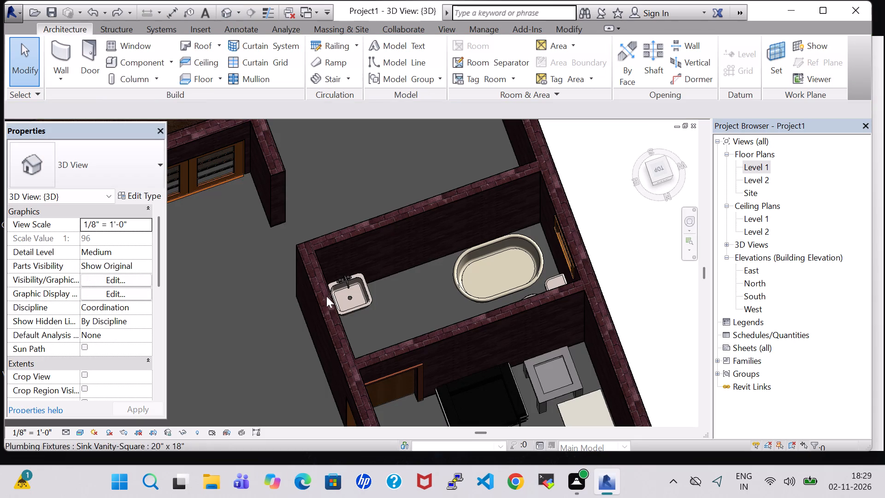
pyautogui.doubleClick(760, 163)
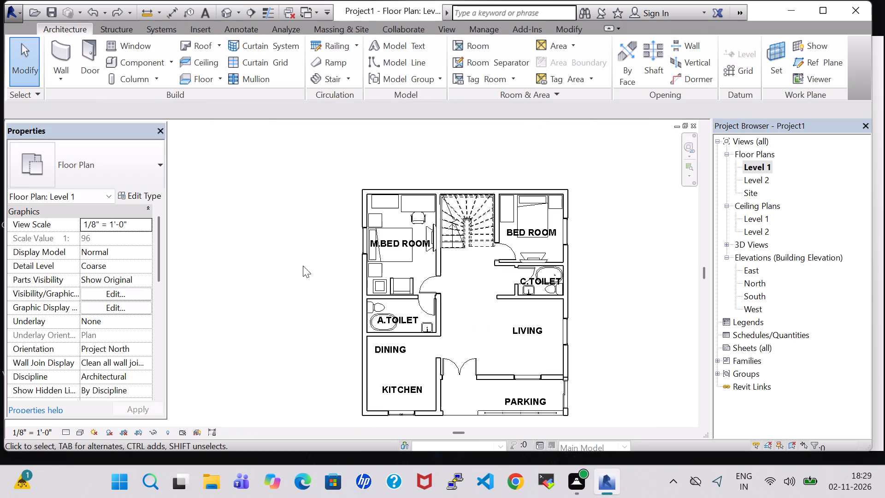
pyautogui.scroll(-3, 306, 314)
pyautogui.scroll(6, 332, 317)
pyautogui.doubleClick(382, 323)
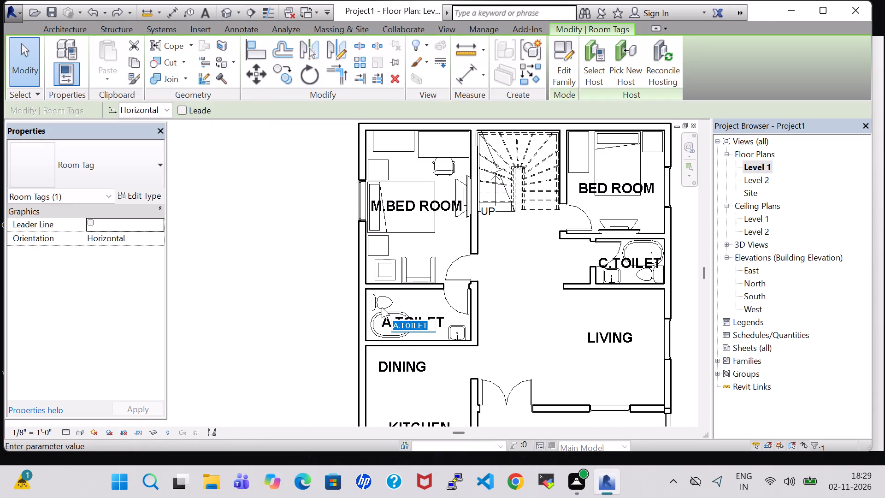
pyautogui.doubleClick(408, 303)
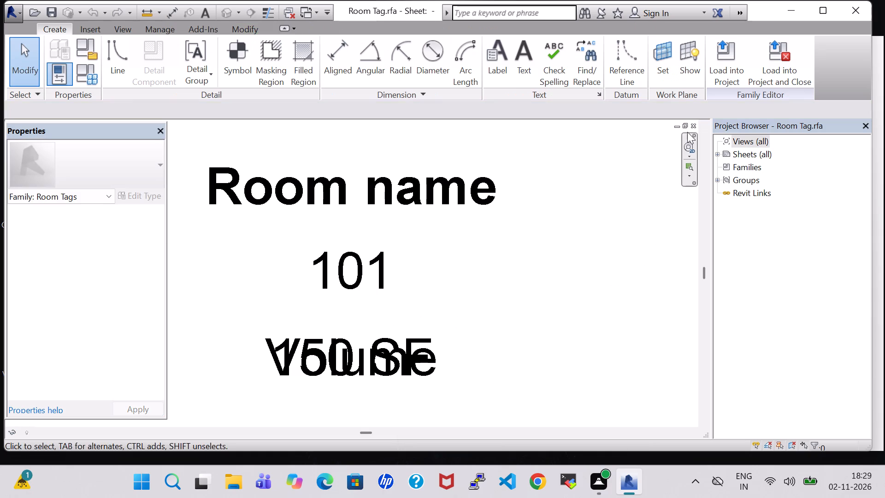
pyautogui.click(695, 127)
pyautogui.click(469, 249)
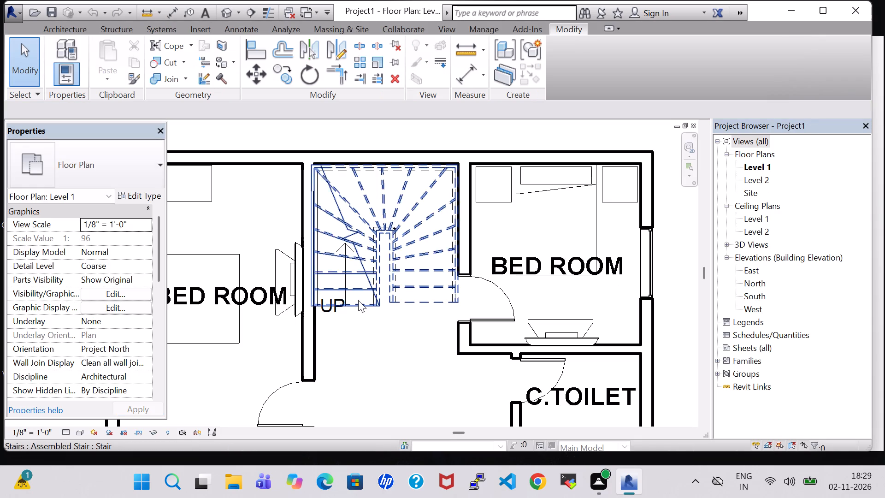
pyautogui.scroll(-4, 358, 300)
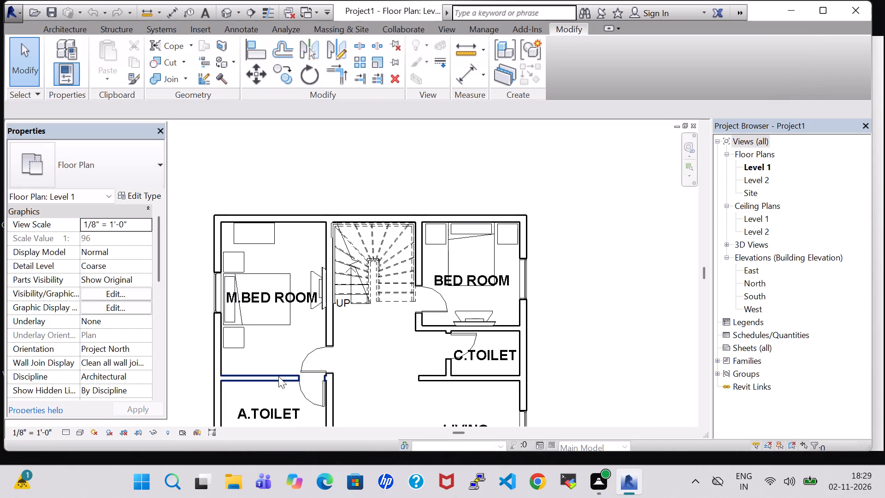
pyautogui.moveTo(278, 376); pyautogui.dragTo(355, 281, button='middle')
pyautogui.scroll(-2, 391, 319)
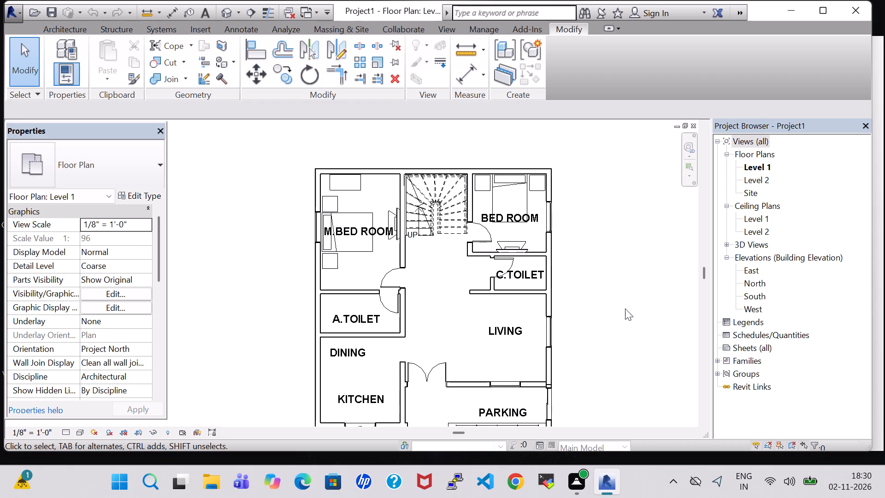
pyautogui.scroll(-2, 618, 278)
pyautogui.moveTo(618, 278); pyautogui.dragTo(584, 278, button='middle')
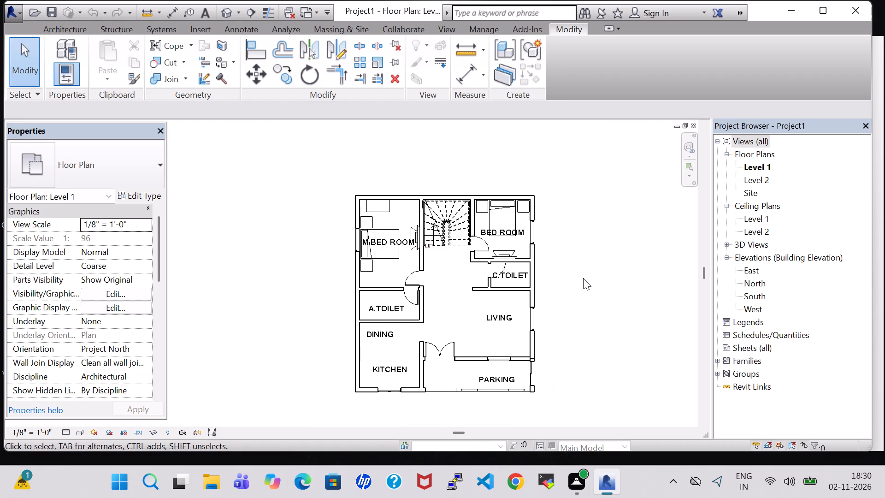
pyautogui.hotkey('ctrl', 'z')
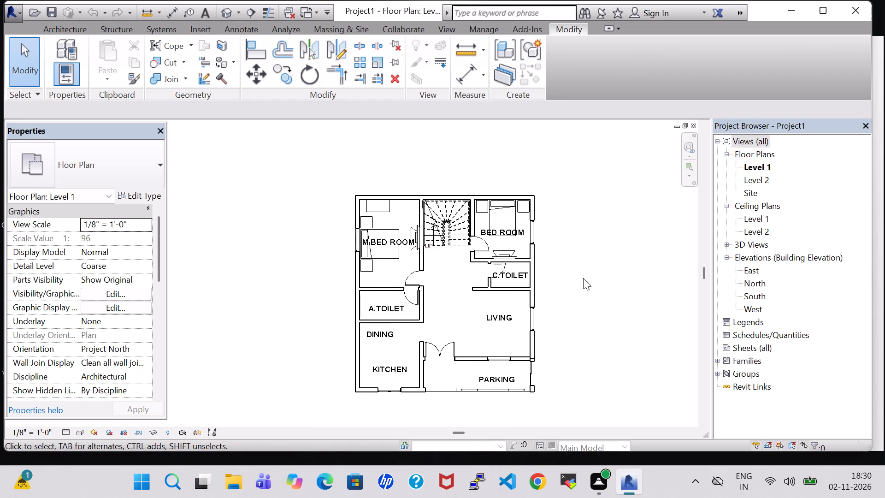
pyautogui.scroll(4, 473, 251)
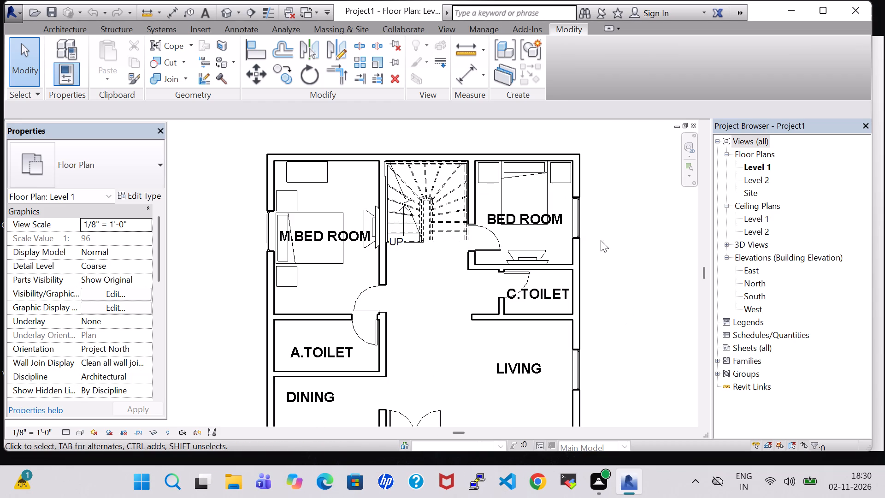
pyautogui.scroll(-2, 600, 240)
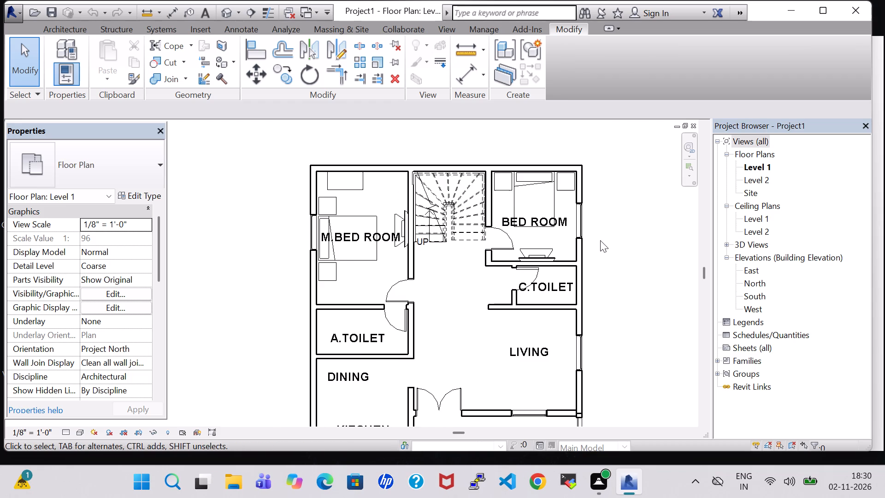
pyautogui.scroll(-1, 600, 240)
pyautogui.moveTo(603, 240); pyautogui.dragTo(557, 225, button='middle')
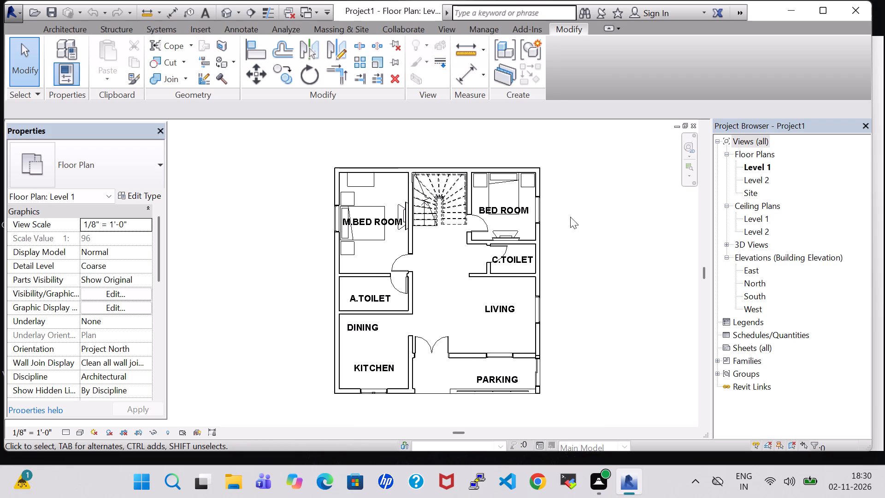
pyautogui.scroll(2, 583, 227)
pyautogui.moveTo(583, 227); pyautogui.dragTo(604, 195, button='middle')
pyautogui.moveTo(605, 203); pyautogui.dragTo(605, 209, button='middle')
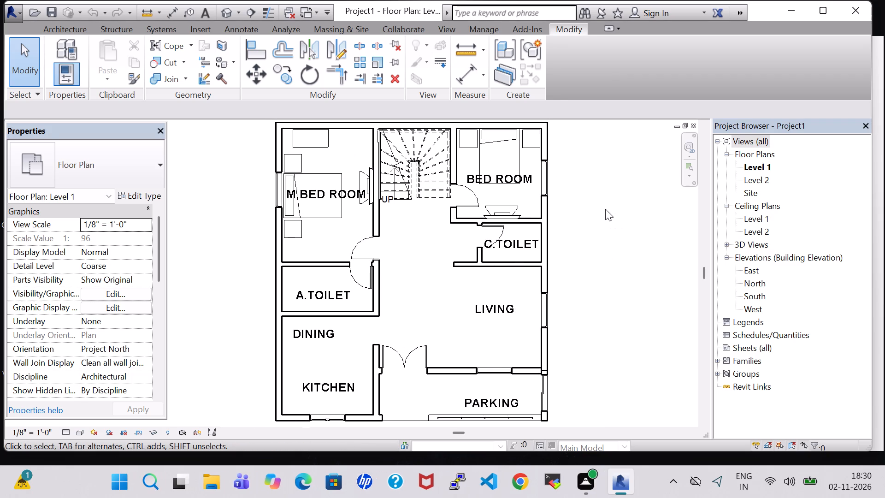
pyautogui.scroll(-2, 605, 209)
# Place a 48" x 72" x 24" Dresser, rotated lengthwise, against the BED ROOM's stair-side wall between the nightstand and the door.
pyautogui.click(68, 30)
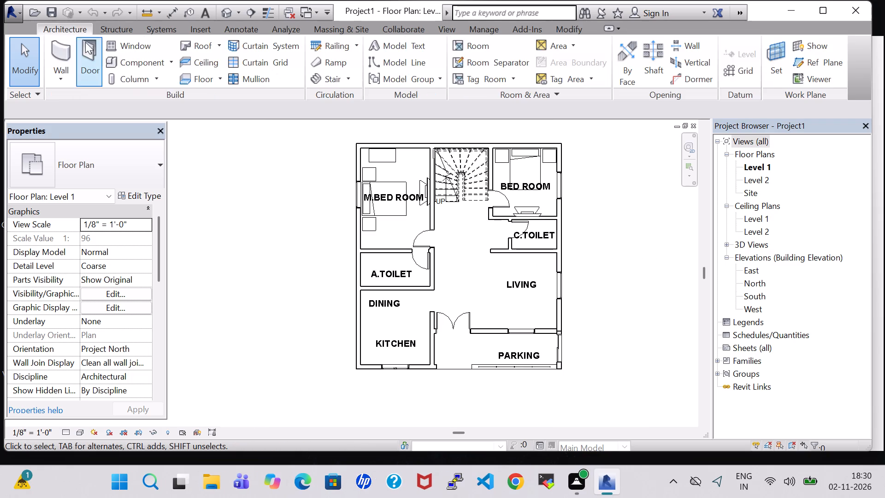
pyautogui.click(124, 67)
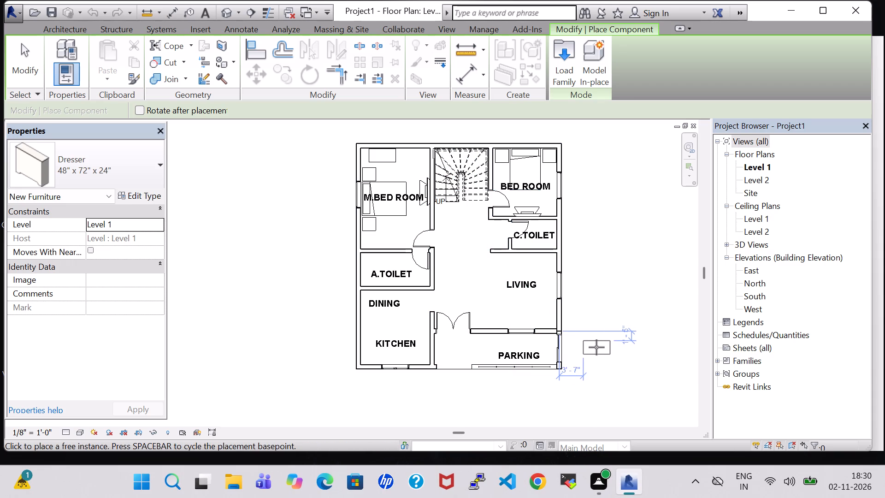
pyautogui.scroll(4, 466, 305)
pyautogui.moveTo(460, 234); pyautogui.dragTo(416, 332, button='middle')
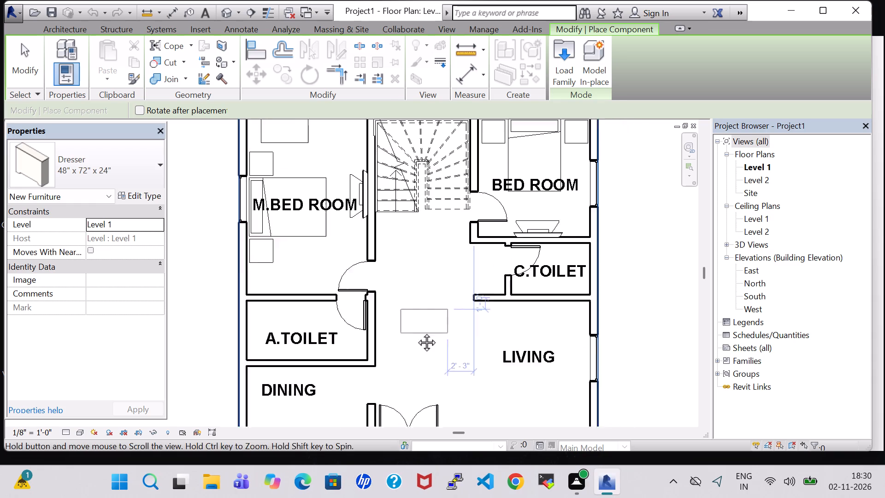
pyautogui.moveTo(416, 332); pyautogui.dragTo(411, 340, button='middle')
pyautogui.scroll(3, 469, 200)
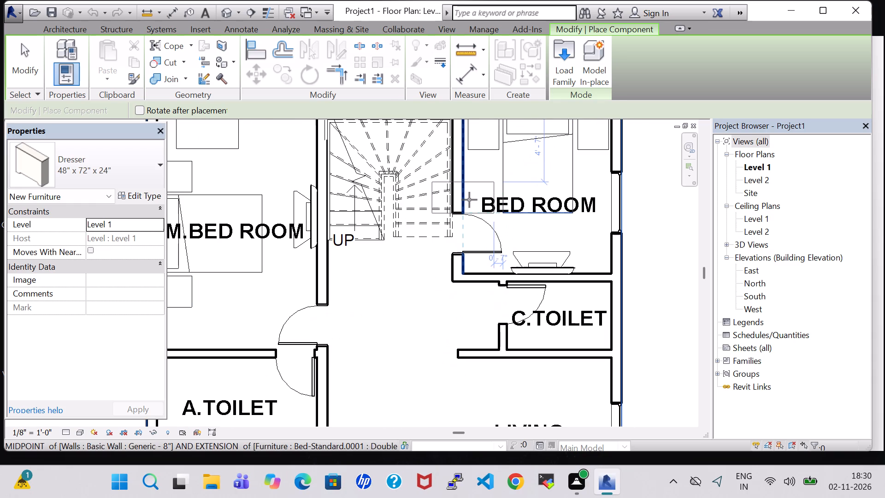
pyautogui.press('space')
pyautogui.press('space')
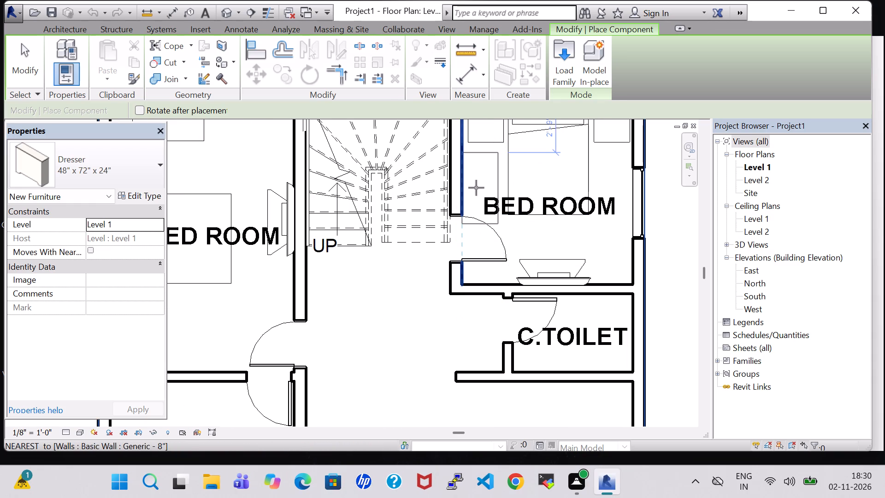
pyautogui.click(476, 188)
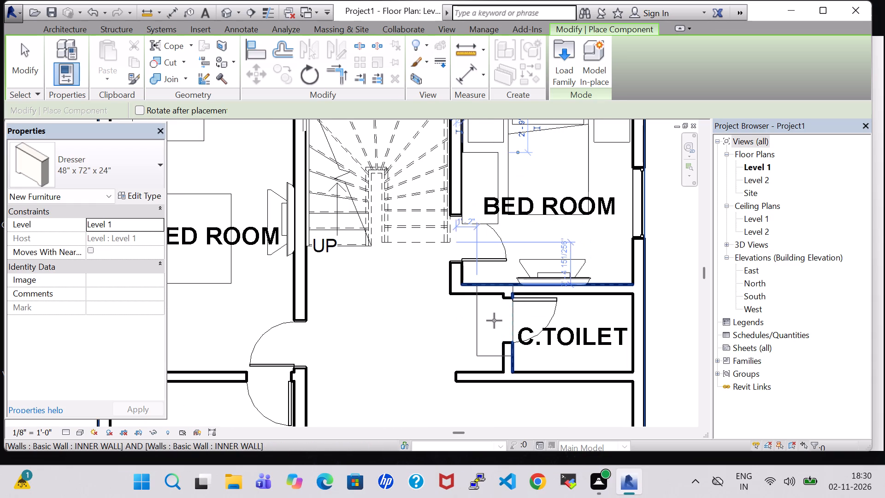
pyautogui.press('Escape')
pyautogui.press('Escape')
pyautogui.press('Escape')
pyautogui.press('Escape')
# Nudge the wall between C.TOILET and LIVING toward LIVING until it is 6' 11" from the BED ROOM wall.
pyautogui.scroll(-3, 628, 290)
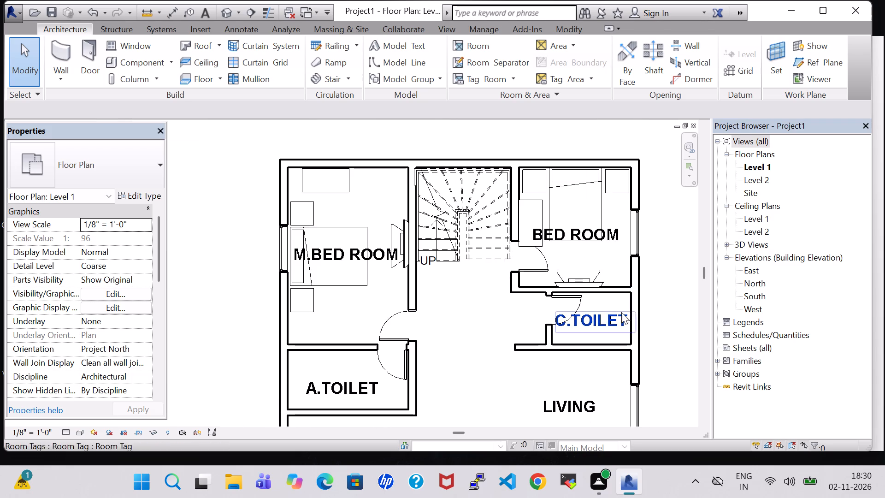
pyautogui.scroll(-3, 482, 395)
pyautogui.moveTo(474, 387); pyautogui.dragTo(471, 353, button='middle')
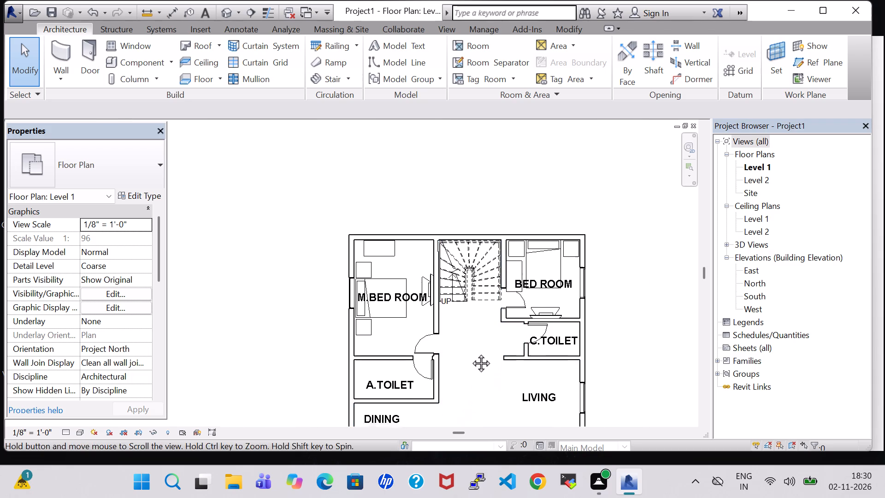
pyautogui.moveTo(471, 353); pyautogui.dragTo(466, 326, button='middle')
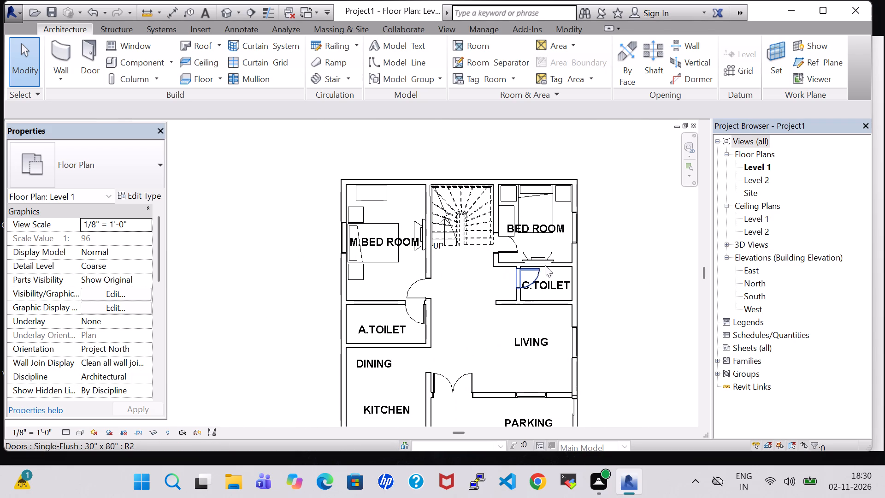
pyautogui.click(546, 302)
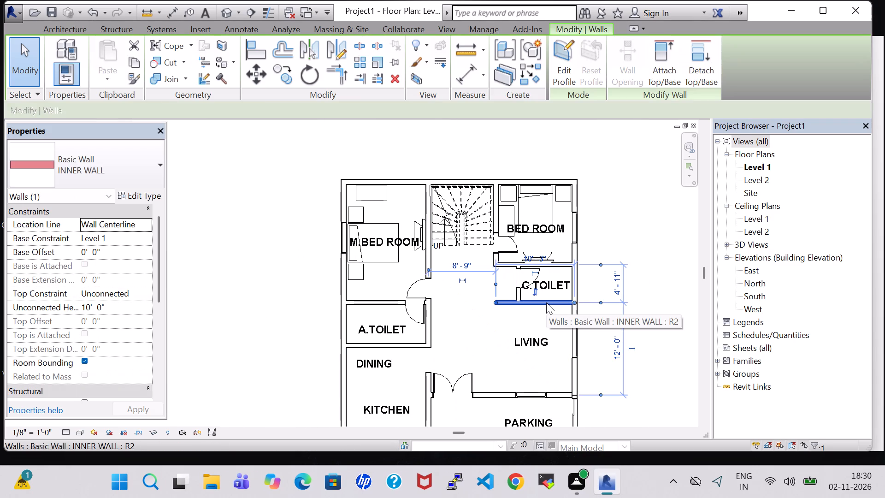
pyautogui.press('Down')
pyautogui.press('Down')
pyautogui.press('Down')
pyautogui.press('Down')
pyautogui.press('Down')
pyautogui.press('Down')
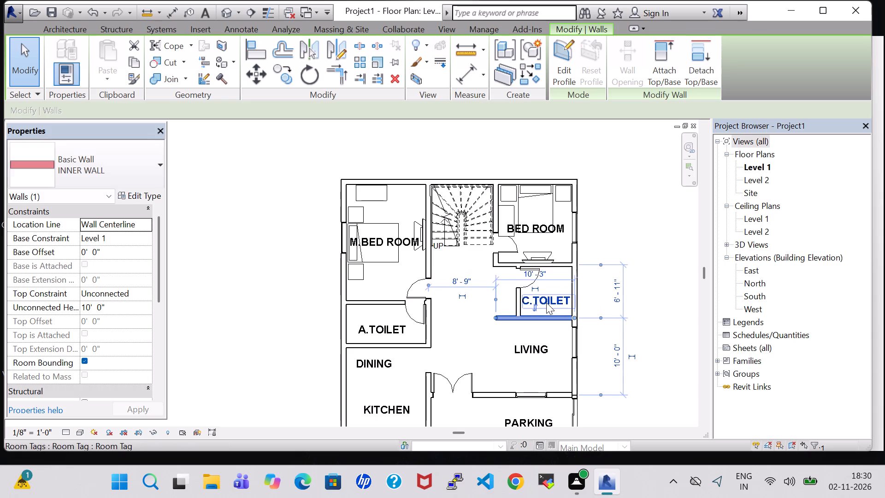
# Nudge the wall between BED ROOM and C.TOILET toward C.TOILET until it is 5' 3" from the LIVING wall.
pyautogui.click(563, 263)
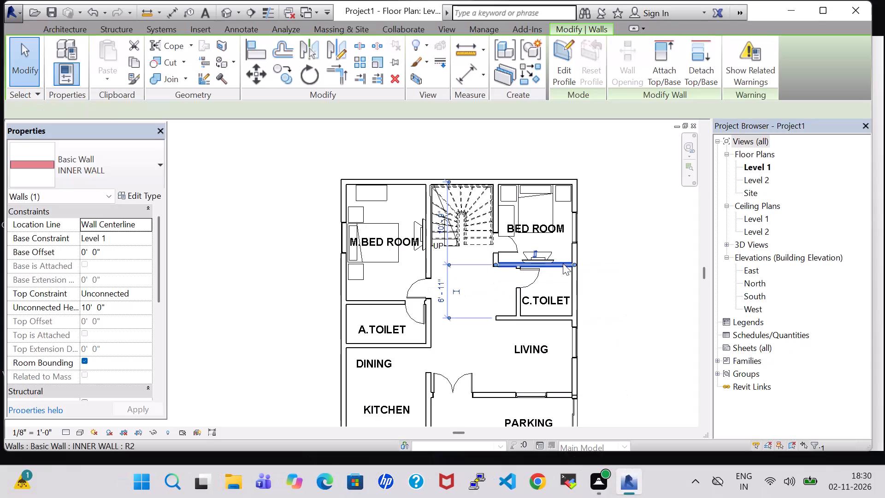
pyautogui.press('Down')
pyautogui.press('Down')
pyautogui.press('Down')
pyautogui.press('Down')
pyautogui.press('Down')
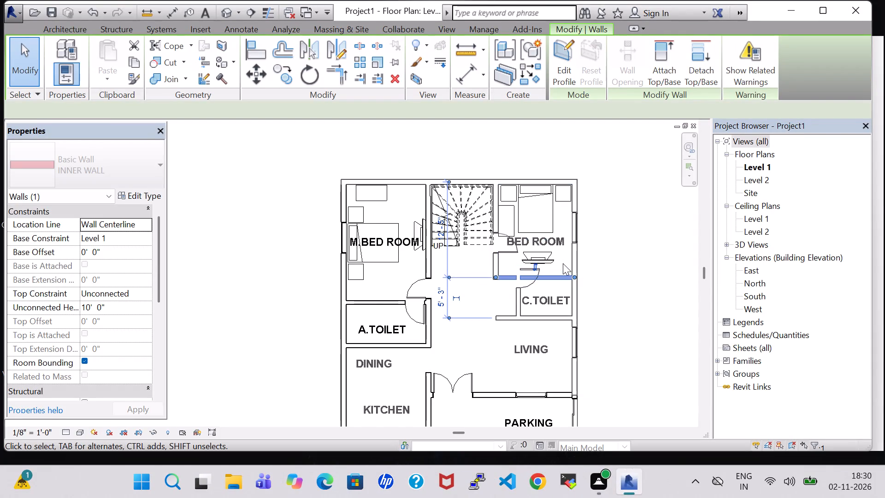
pyautogui.click(632, 278)
# Nudge the C.TOILET door along its wall toward LIVING so it clears the wall shared with BED ROOM.
pyautogui.click(525, 267)
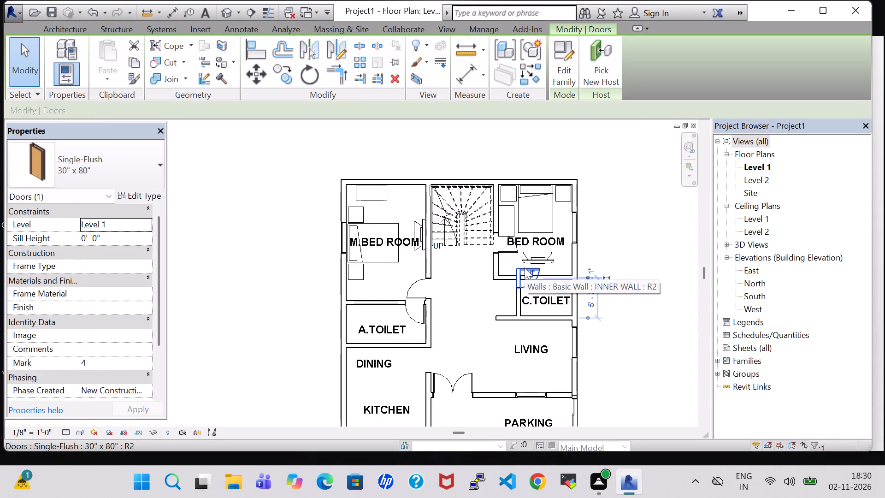
pyautogui.press('Down')
pyautogui.press('Down')
pyautogui.press('Down')
pyautogui.press('Down')
pyautogui.press('Down')
pyautogui.press('Up')
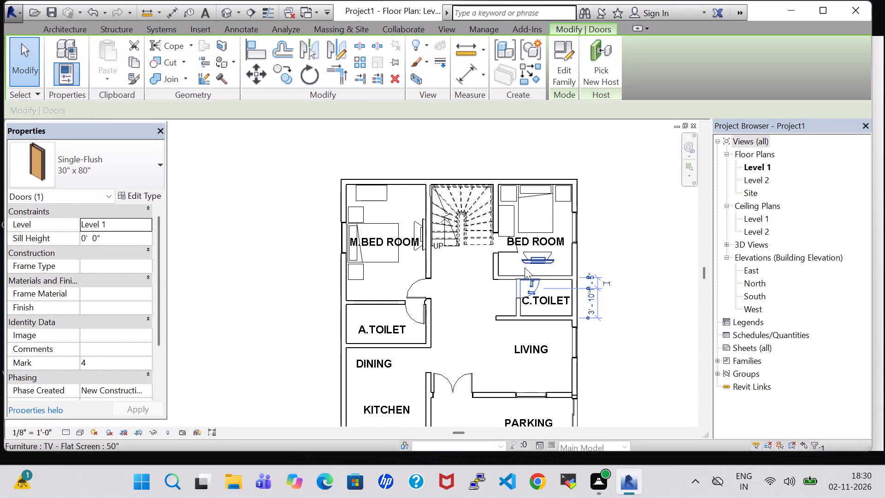
pyautogui.press('Down')
pyautogui.click(626, 263)
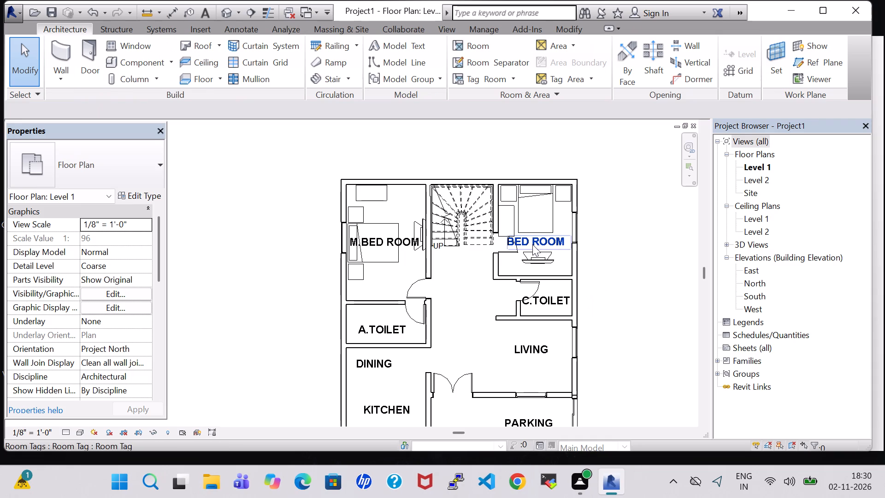
# Nudge the BED ROOM door along its wall toward C.TOILET until it is 10' 7" from the stair-end exterior wall.
pyautogui.click(519, 254)
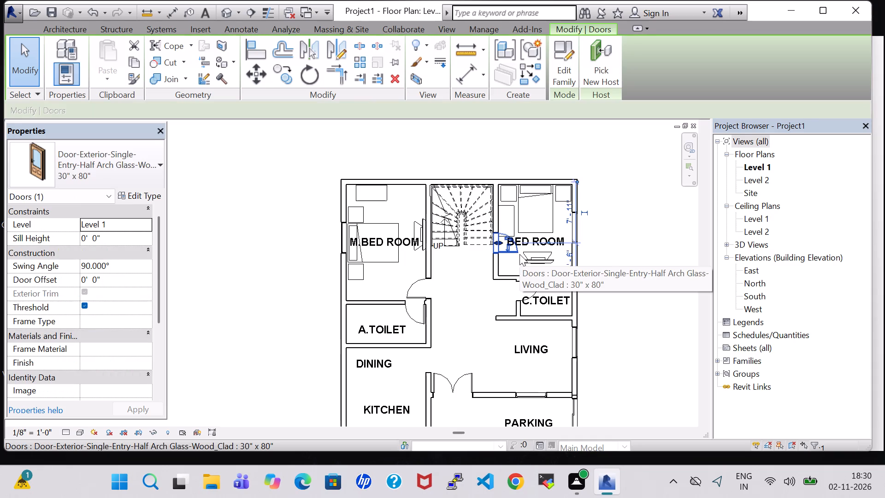
pyautogui.press('Down')
pyautogui.press('Down')
pyautogui.press('Down')
pyautogui.press('Down')
pyautogui.press('Down')
pyautogui.press('Down')
pyautogui.press('Down')
pyautogui.press('Down')
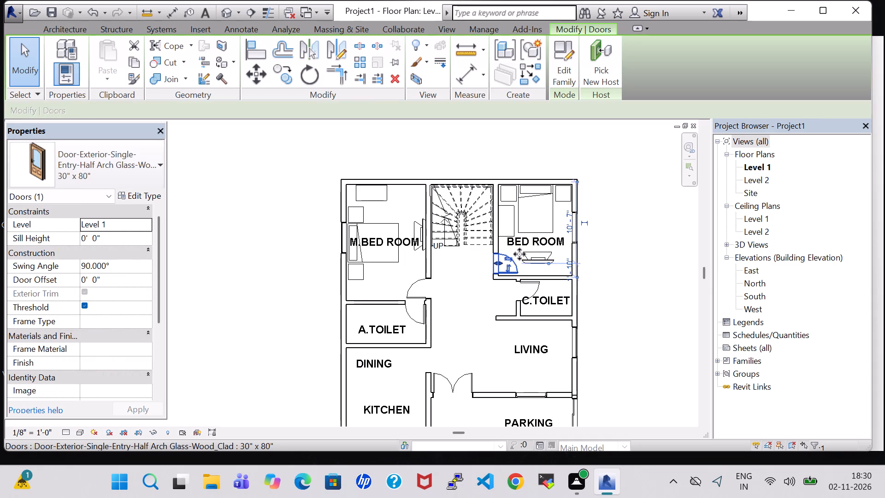
# Nudge the 50" flat-screen TV in BED ROOM toward the wall shared with C.TOILET.
pyautogui.click(601, 286)
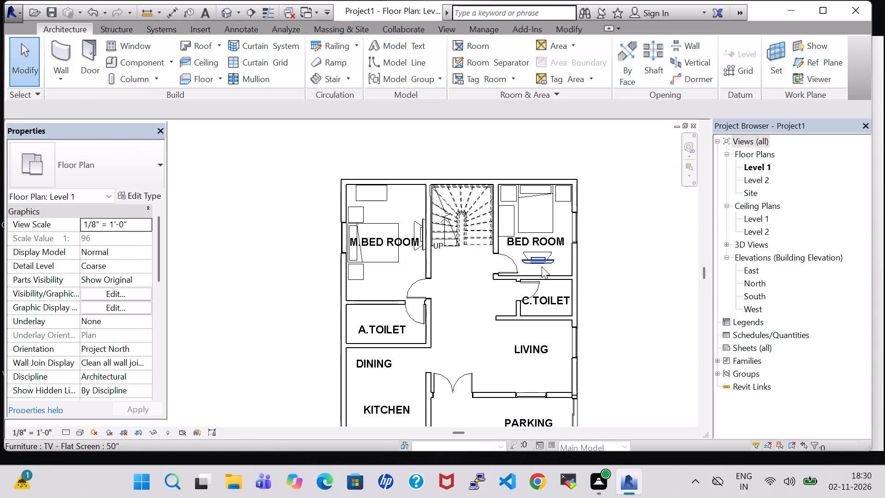
pyautogui.click(542, 266)
pyautogui.press('Down')
pyautogui.press('Down')
pyautogui.press('Down')
pyautogui.press('Down')
pyautogui.press('Down')
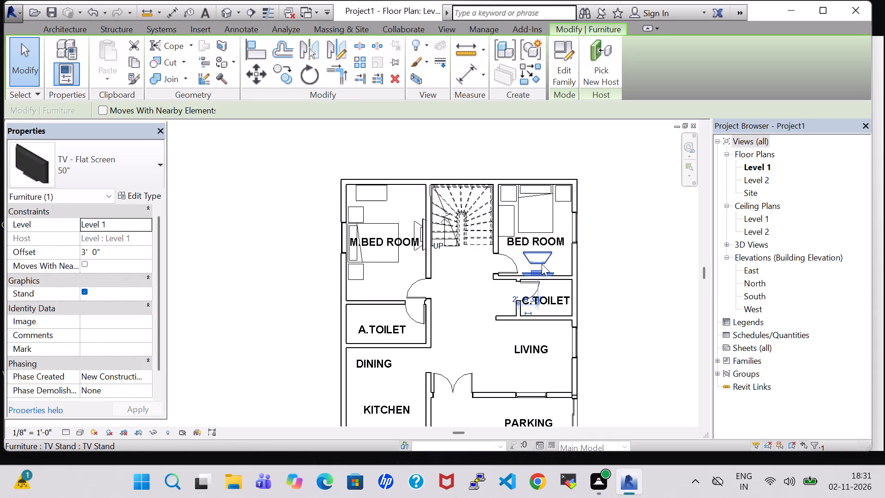
# Nudge the BED ROOM TV stand toward the C.TOILET wall so it sits under the TV against that wall.
pyautogui.click(531, 259)
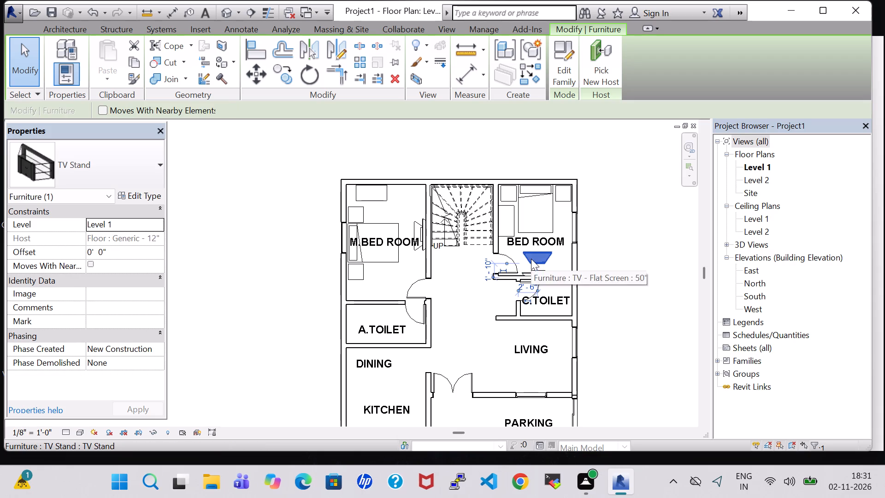
pyautogui.press('Down')
pyautogui.press('Down')
pyautogui.press('Down')
pyautogui.press('Down')
pyautogui.press('Down')
pyautogui.press('Up')
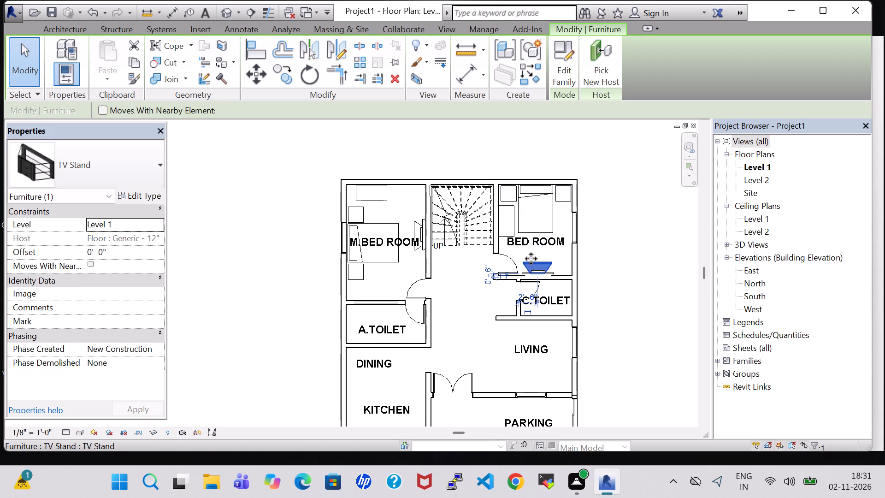
pyautogui.press('Down')
pyautogui.click(647, 318)
# Nudge the BED ROOM dresser slightly off the stair wall and toward the door until it is 4' 5" from the stair-end exterior wall.
pyautogui.scroll(5, 548, 230)
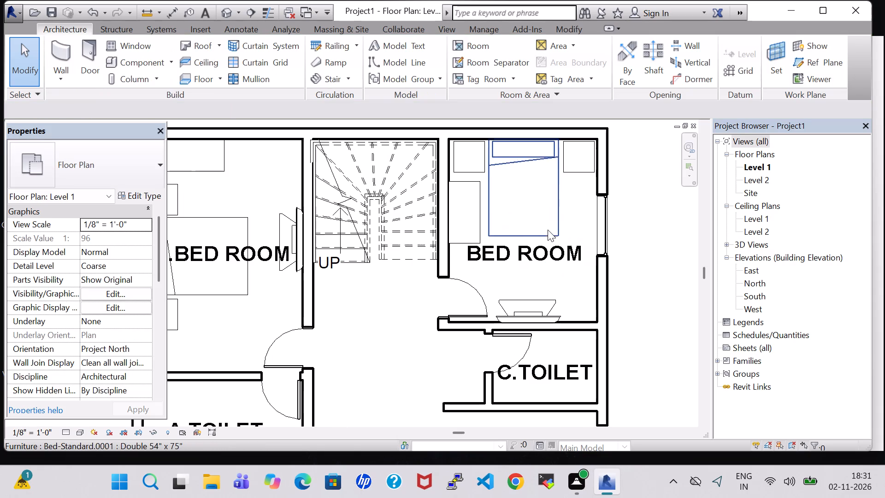
pyautogui.click(468, 191)
pyautogui.press('Right')
pyautogui.press('Down')
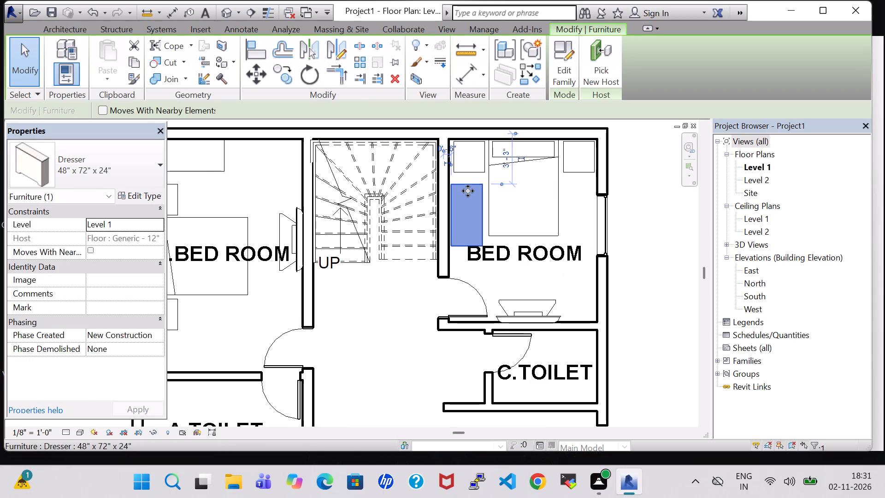
pyautogui.press('Down')
pyautogui.press('Down')
pyautogui.press('Down')
pyautogui.press('Down')
pyautogui.press('Down')
pyautogui.press('Down')
pyautogui.press('Down')
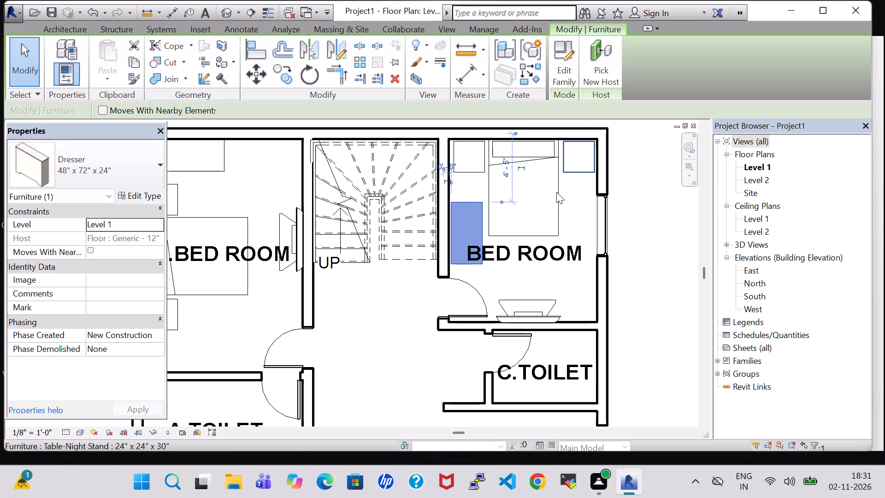
# Nudge the BED ROOM double bed off the headboard wall and toward the window wall, 2' 8" from that wall.
pyautogui.click(528, 227)
pyautogui.press('Right')
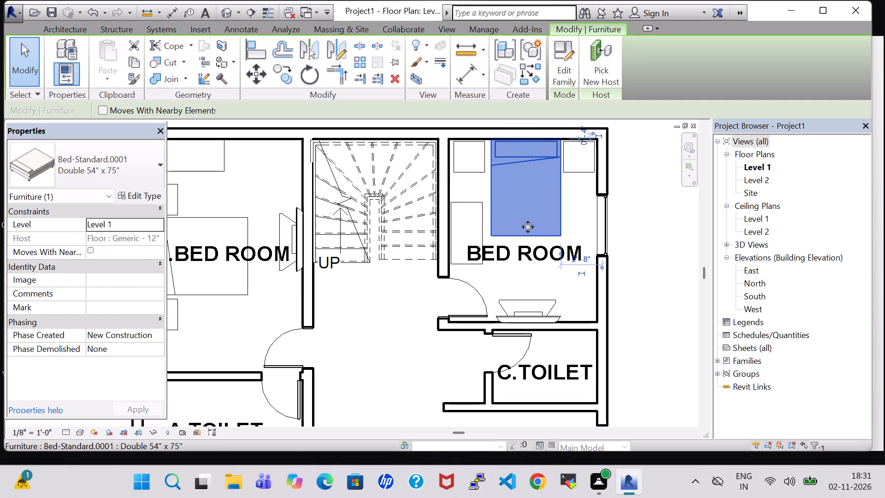
pyautogui.press('Right')
pyautogui.press('Down')
pyautogui.press('Left')
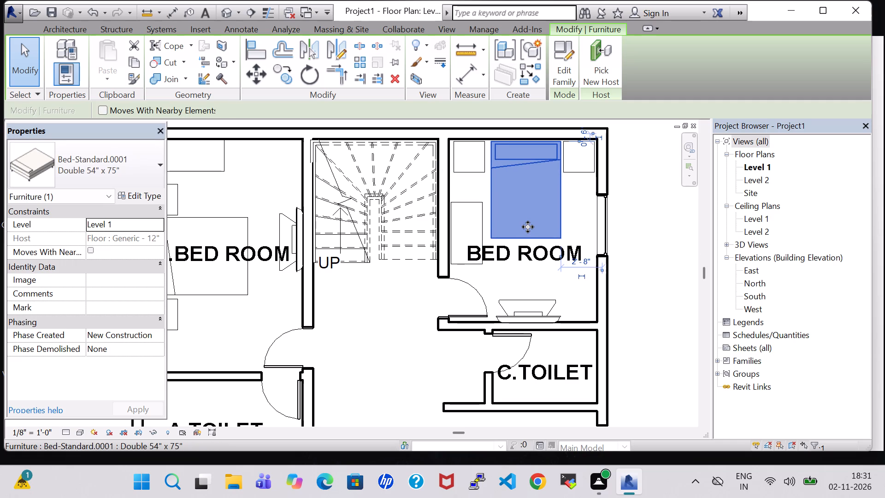
pyautogui.click(641, 255)
# Place a 60" x 30" Desk in M.BED ROOM between the dresser and the stair wall.
pyautogui.scroll(-1, 641, 255)
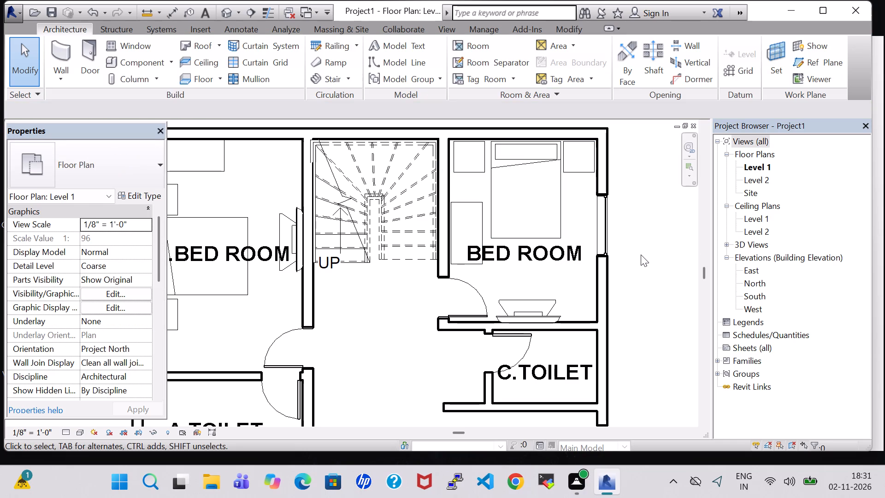
pyautogui.moveTo(641, 255); pyautogui.dragTo(628, 218, button='middle')
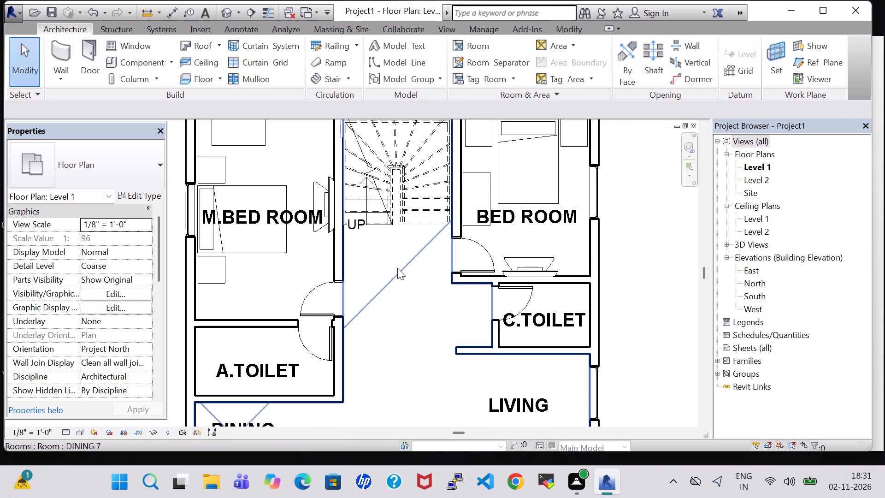
pyautogui.moveTo(397, 268); pyautogui.dragTo(423, 276, button='middle')
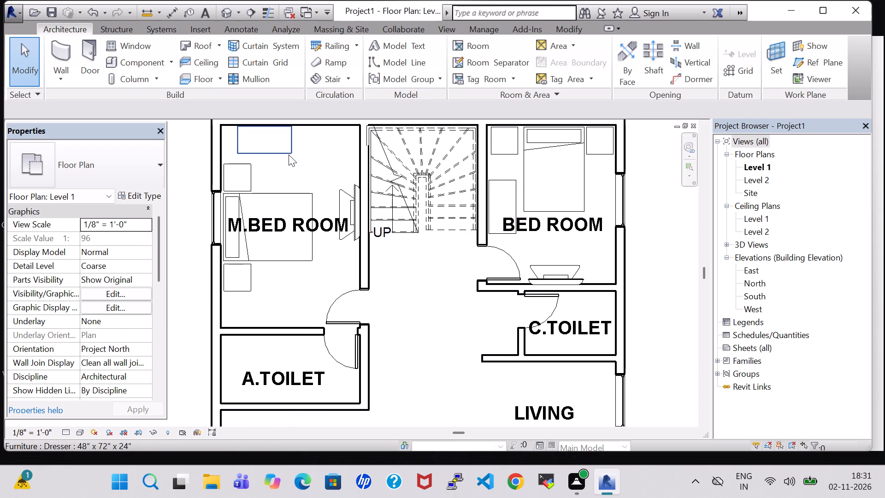
pyautogui.click(131, 65)
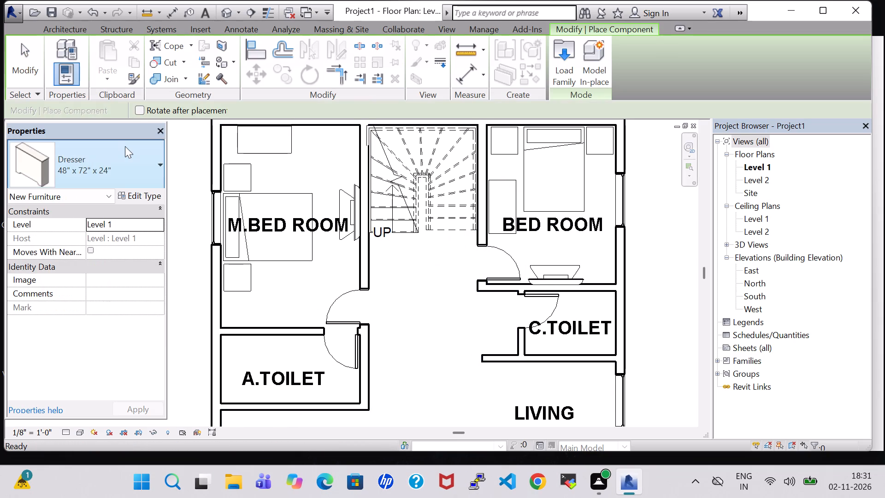
pyautogui.click(125, 146)
pyautogui.click(91, 255)
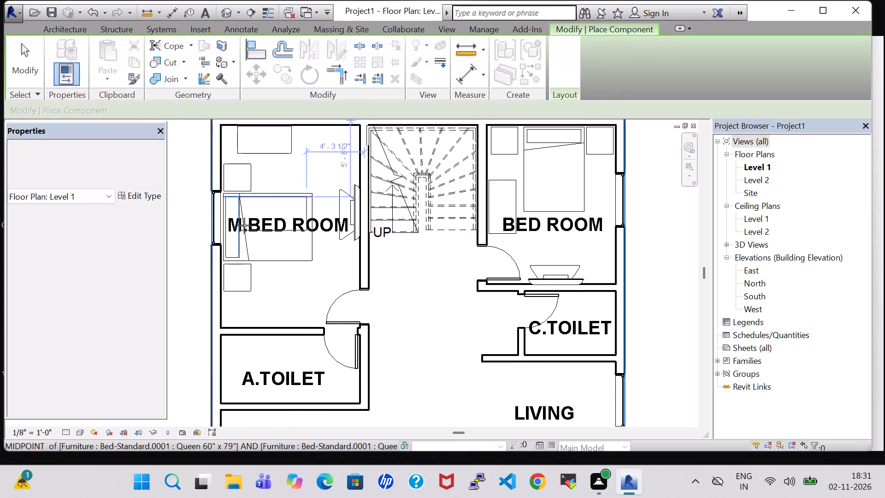
pyautogui.moveTo(277, 183); pyautogui.dragTo(257, 238, button='middle')
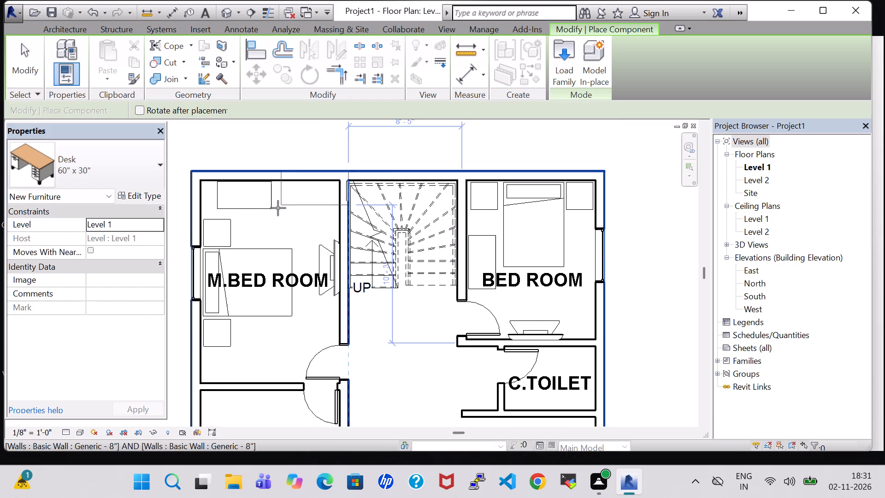
pyautogui.click(272, 227)
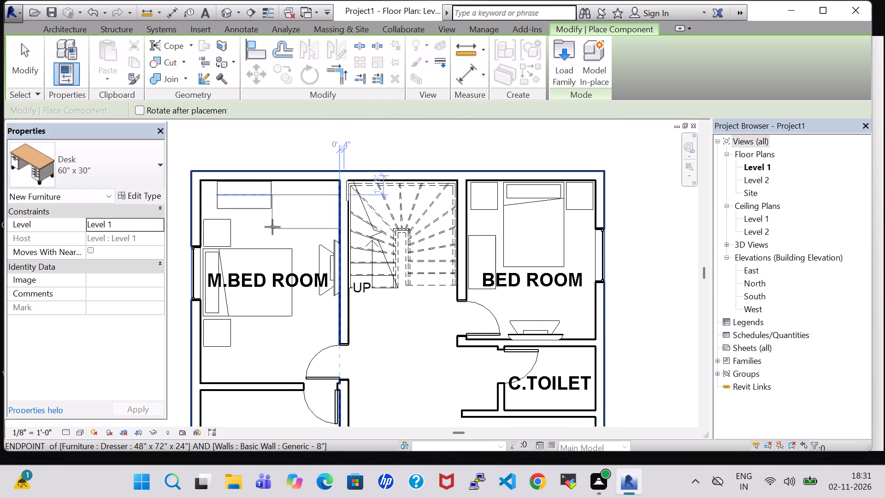
pyautogui.press('Escape')
pyautogui.press('Escape')
# Nudge the M.BED ROOM dresser away from the desk until it is 6' 2" from the stair wall.
pyautogui.click(254, 206)
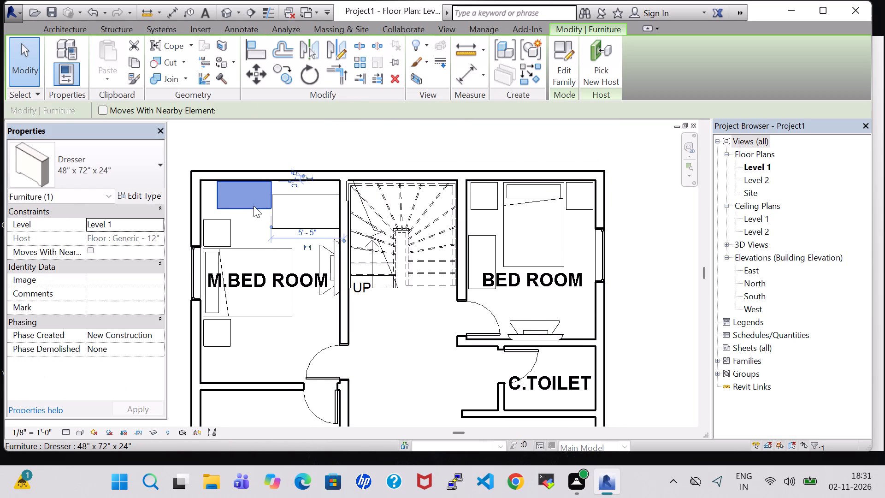
pyautogui.press('Left')
pyautogui.press('Left')
pyautogui.press('Left')
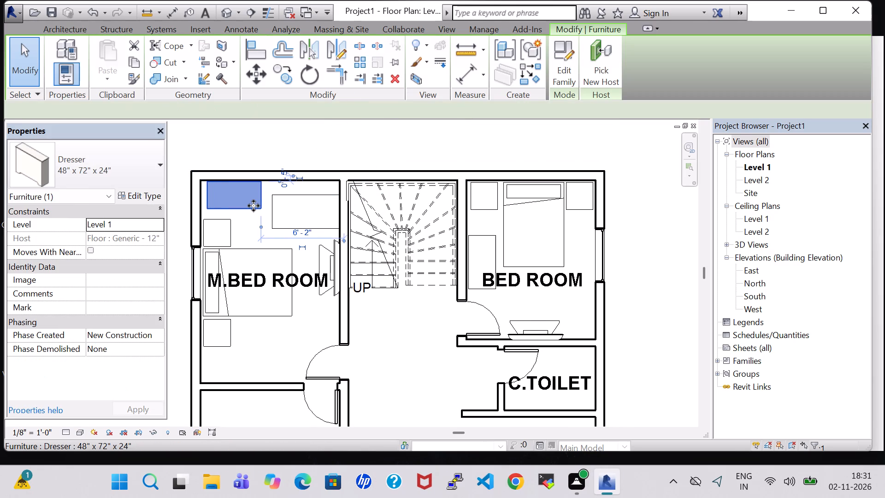
pyautogui.click(311, 146)
# Nudge the M.BED ROOM desk against the exterior wall beside the dresser, 7" from the stair wall.
pyautogui.click(308, 200)
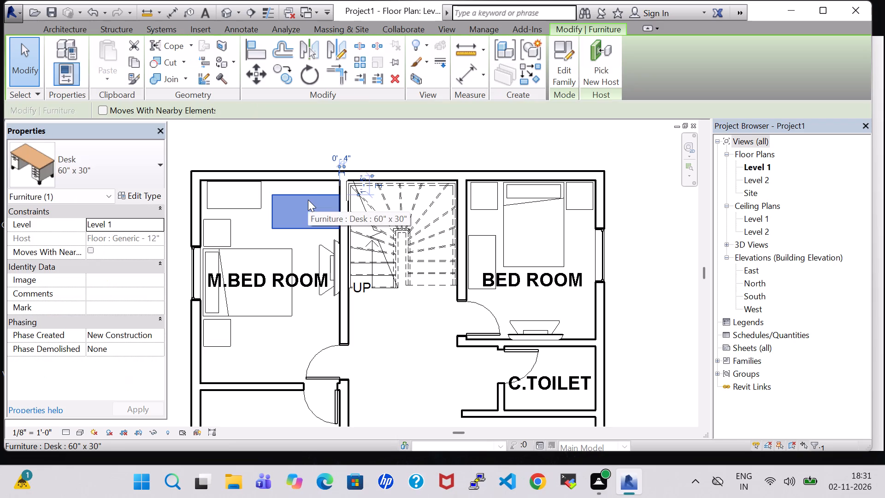
pyautogui.press('Left')
pyautogui.press('Left')
pyautogui.press('Up')
pyautogui.press('Up')
pyautogui.press('Up')
pyautogui.press('Up')
pyautogui.press('Down')
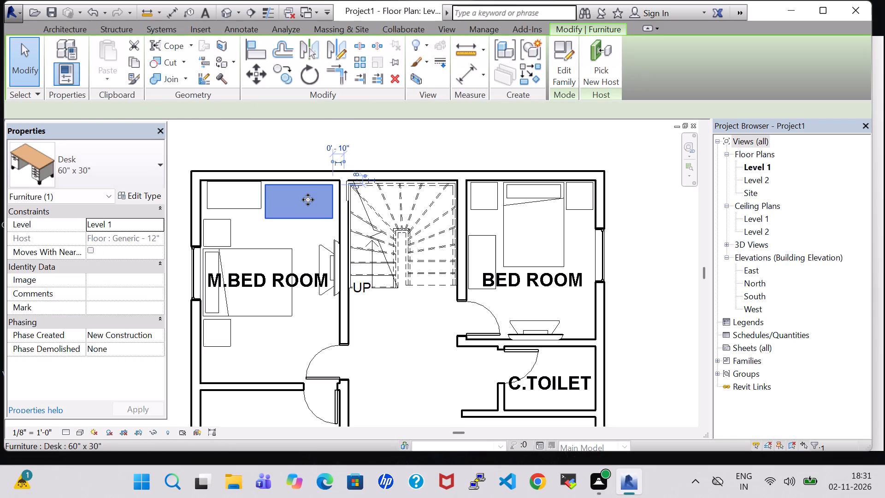
pyautogui.press('Right')
pyautogui.press('Up')
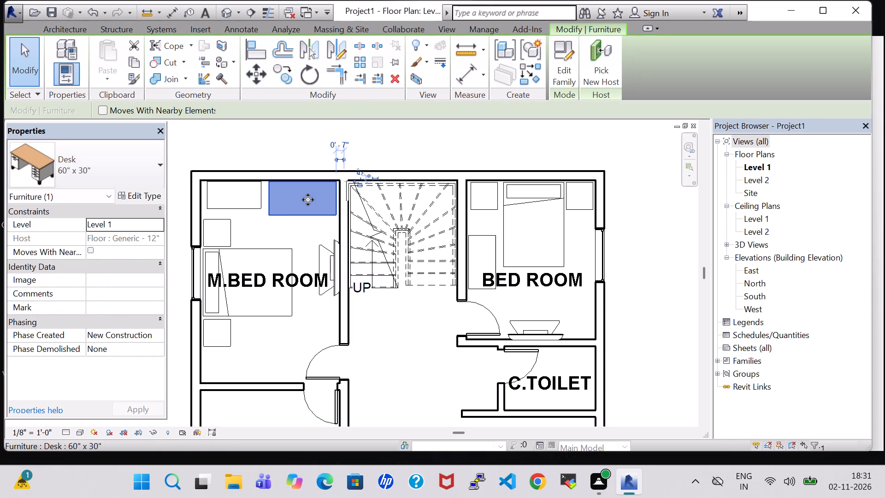
# Search the loaded furniture types for "CH" and clear the search.
pyautogui.click(139, 169)
pyautogui.write('CH')
pyautogui.press('BackSpace')
pyautogui.press('BackSpace')
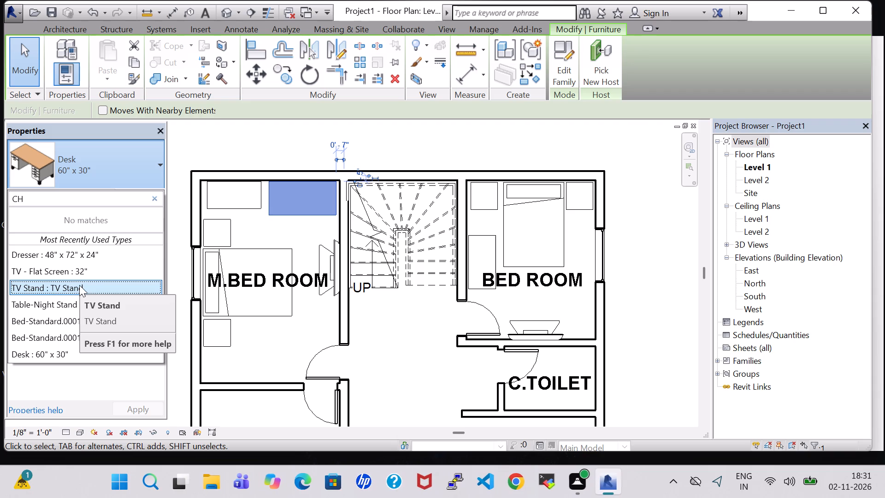
pyautogui.press('BackSpace')
pyautogui.click(69, 198)
pyautogui.press('BackSpace')
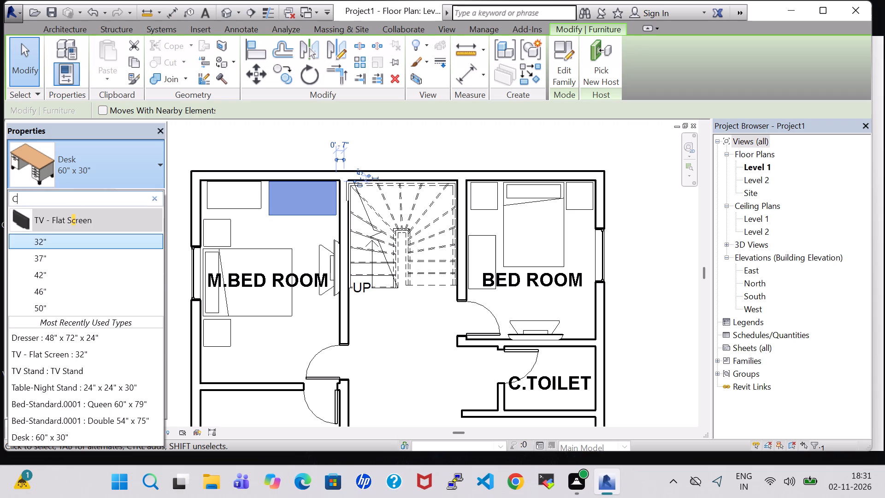
pyautogui.scroll(-4, 69, 202)
pyautogui.press('BackSpace')
pyautogui.click(250, 148)
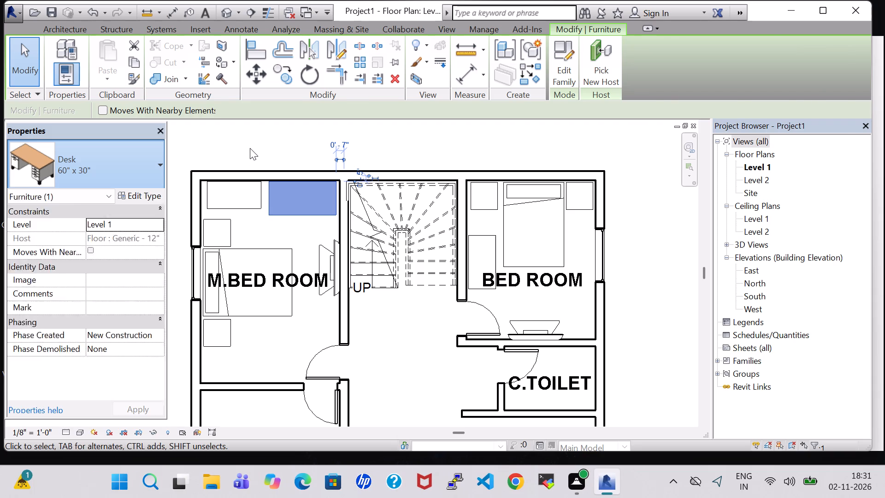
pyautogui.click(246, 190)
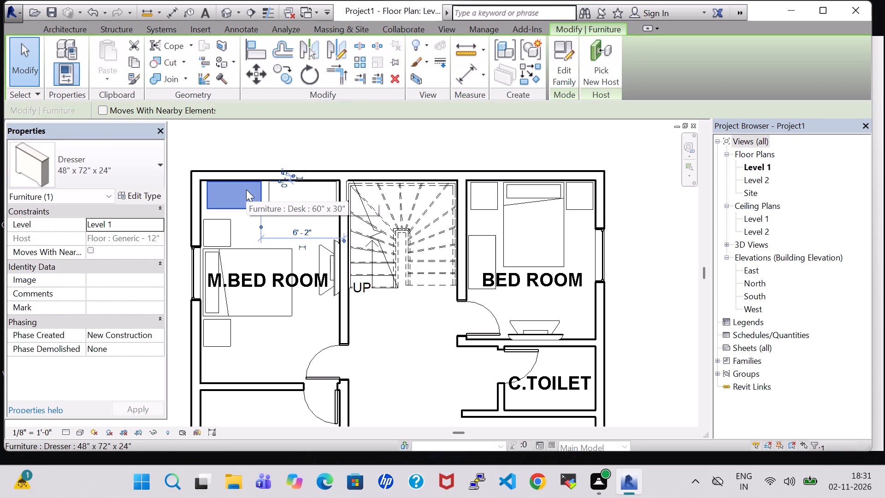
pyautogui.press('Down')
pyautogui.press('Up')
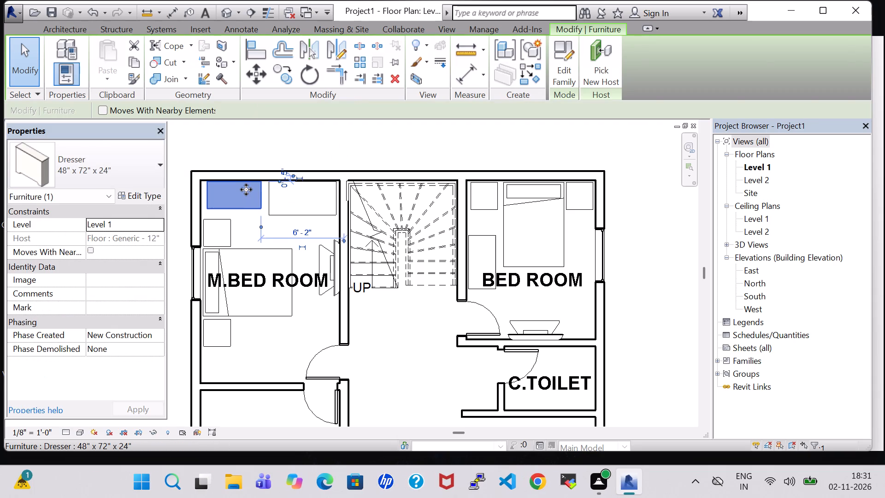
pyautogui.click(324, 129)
# Load the Chair-Executive family from the Seating folder of the US Imperial Furniture library.
pyautogui.click(139, 69)
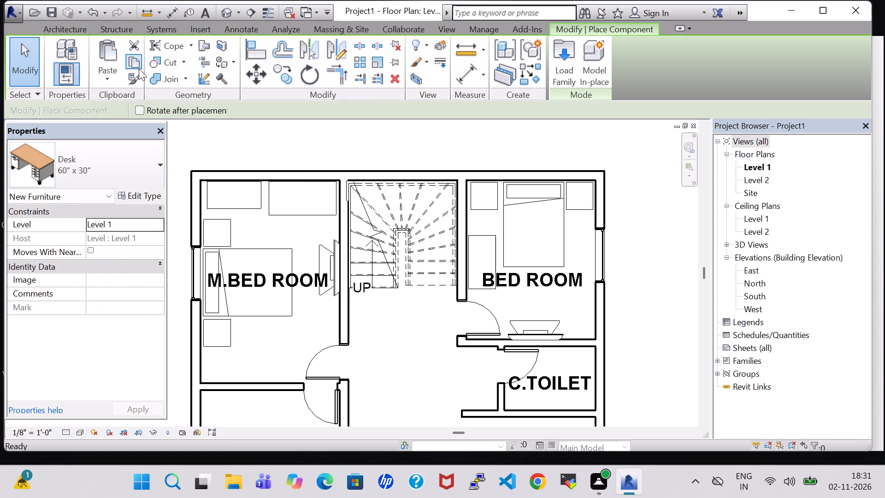
pyautogui.click(553, 71)
pyautogui.scroll(-1, 487, 176)
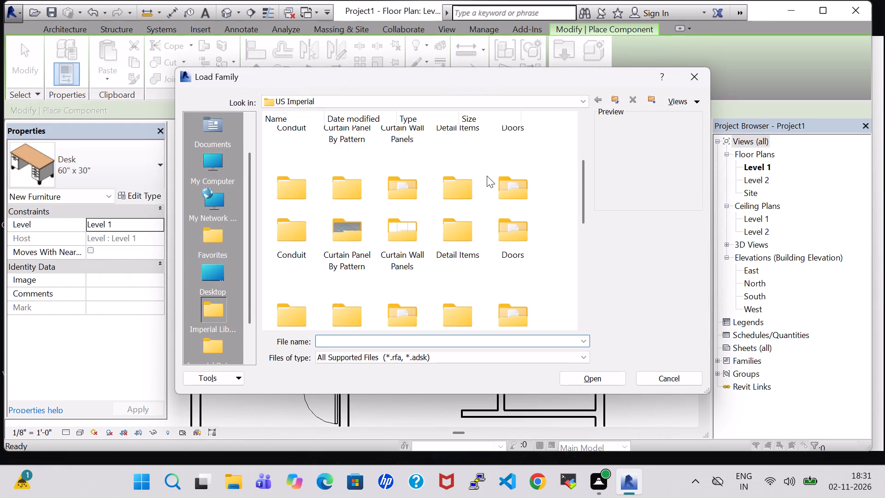
pyautogui.doubleClick(502, 180)
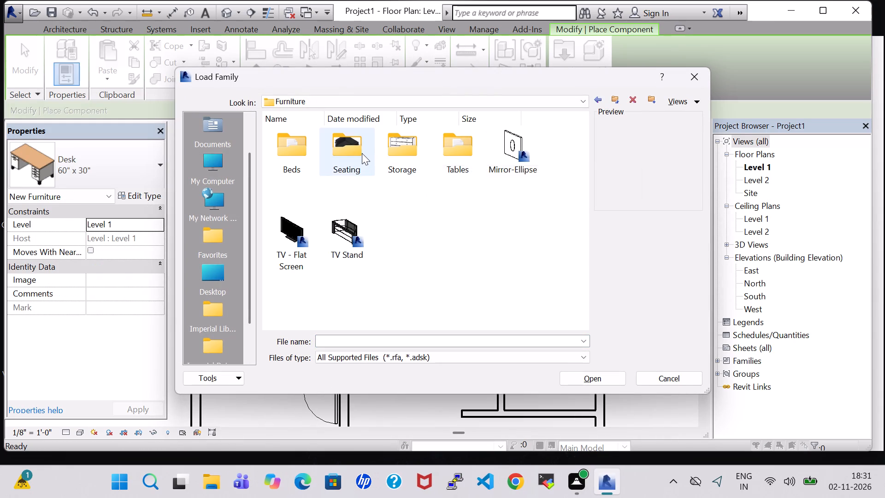
pyautogui.doubleClick(362, 153)
pyautogui.click(290, 235)
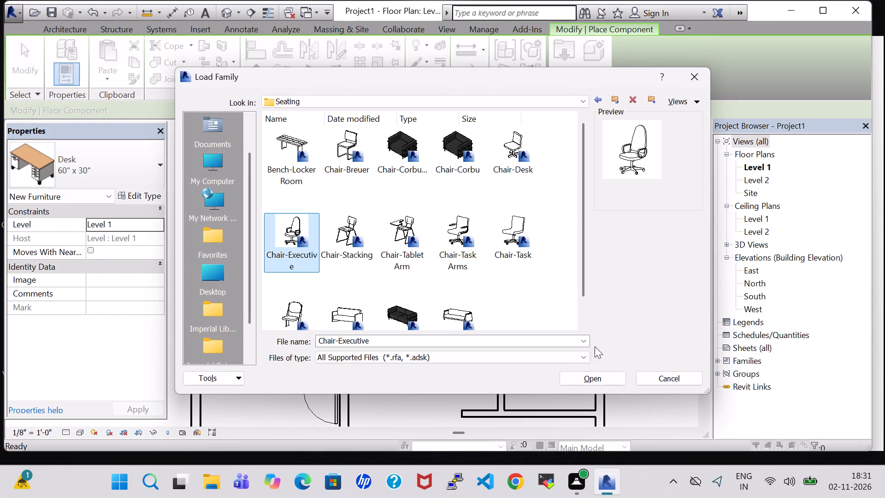
pyautogui.click(617, 374)
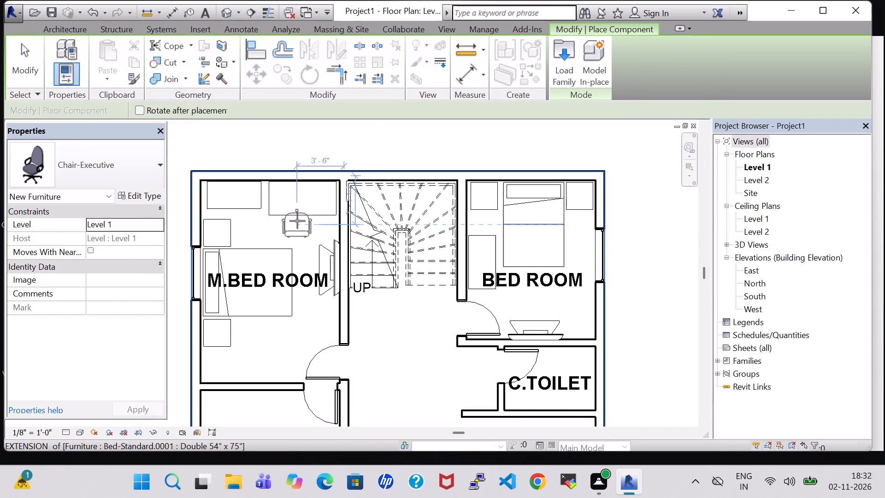
# Place a Chair-Executive at the M.BED ROOM desk, about 3' 6" from the stair wall.
pyautogui.click(297, 221)
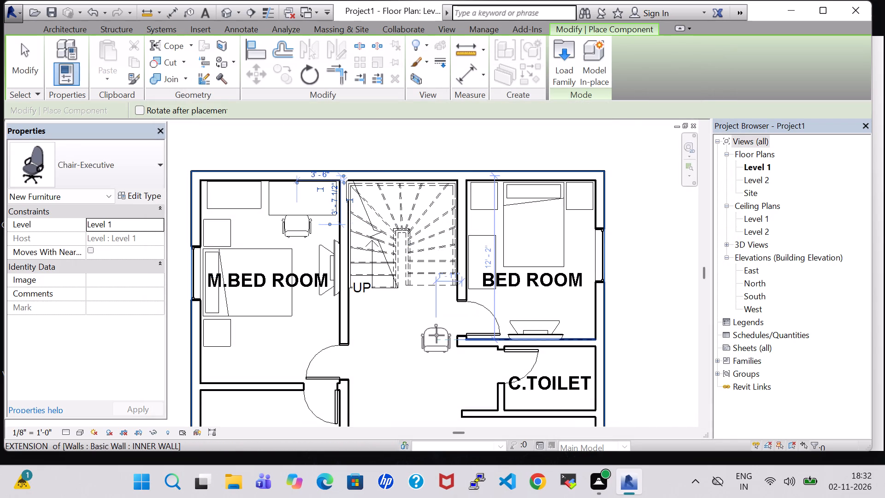
pyautogui.press('Escape')
pyautogui.press('Escape')
pyautogui.press('Escape')
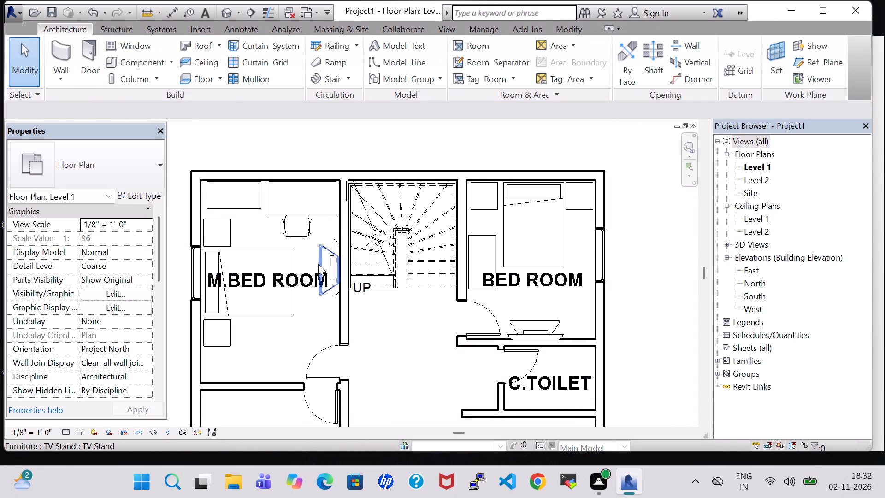
# Check the furnished bedrooms in the 3D view, including the desk and chair in the M.BED ROOM.
pyautogui.moveTo(619, 322); pyautogui.dragTo(617, 286, button='middle')
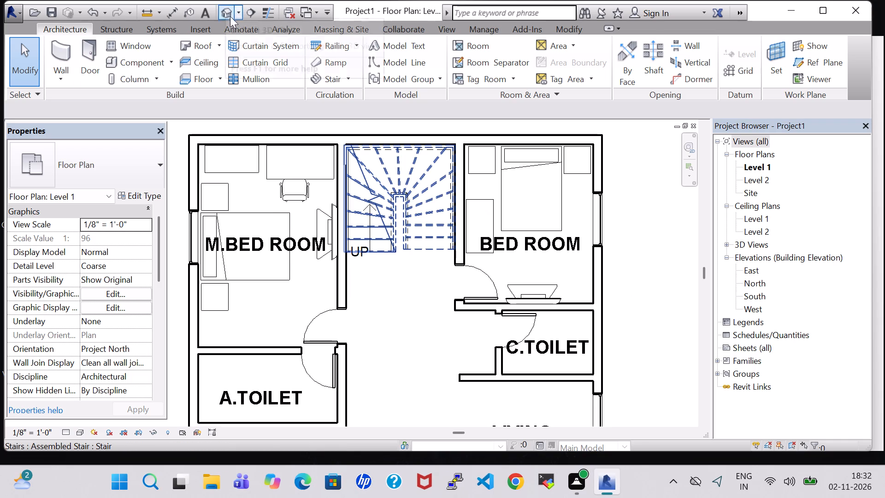
pyautogui.click(224, 11)
pyautogui.scroll(-3, 680, 312)
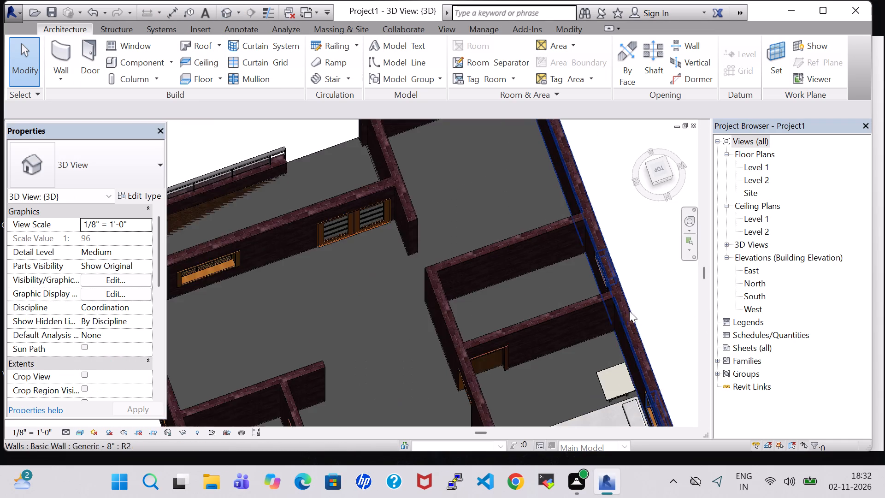
pyautogui.scroll(-4, 611, 310)
pyautogui.keyDown('shift'); pyautogui.moveTo(649, 312); pyautogui.dragTo(647, 324, button='middle'); pyautogui.keyUp('shift')
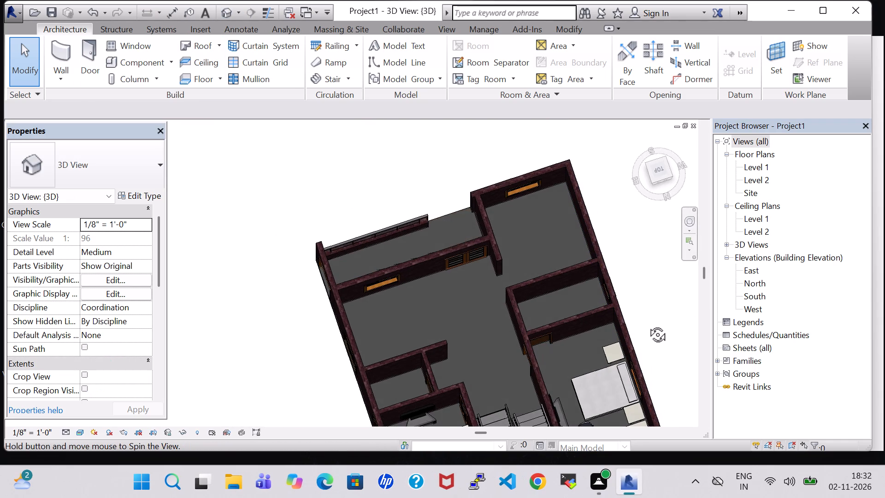
pyautogui.keyDown('shift'); pyautogui.moveTo(647, 324); pyautogui.dragTo(643, 240, button='middle'); pyautogui.keyUp('shift')
pyautogui.keyDown('shift'); pyautogui.moveTo(561, 351); pyautogui.dragTo(655, 381, button='middle'); pyautogui.keyUp('shift')
pyautogui.keyDown('shift'); pyautogui.moveTo(673, 328); pyautogui.dragTo(674, 329, button='middle'); pyautogui.keyUp('shift')
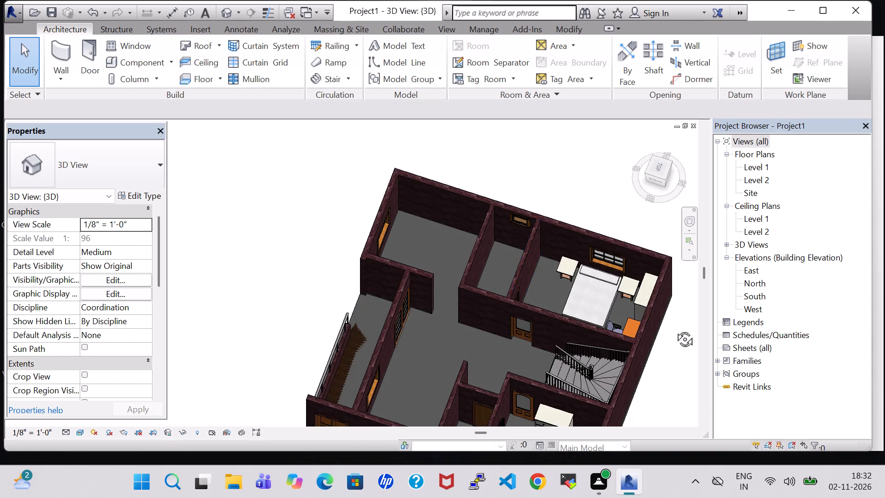
pyautogui.keyDown('shift'); pyautogui.moveTo(674, 329); pyautogui.dragTo(677, 407, button='middle'); pyautogui.keyUp('shift')
pyautogui.keyDown('shift'); pyautogui.moveTo(657, 361); pyautogui.dragTo(665, 382, button='middle'); pyautogui.keyUp('shift')
pyautogui.moveTo(665, 382); pyautogui.dragTo(640, 265, button='middle')
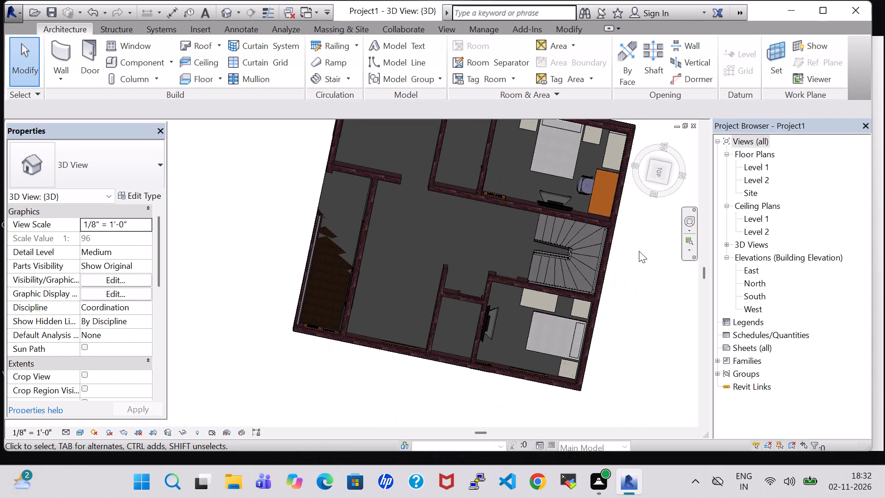
pyautogui.keyDown('shift'); pyautogui.middleClick(623, 331); pyautogui.keyUp('shift')
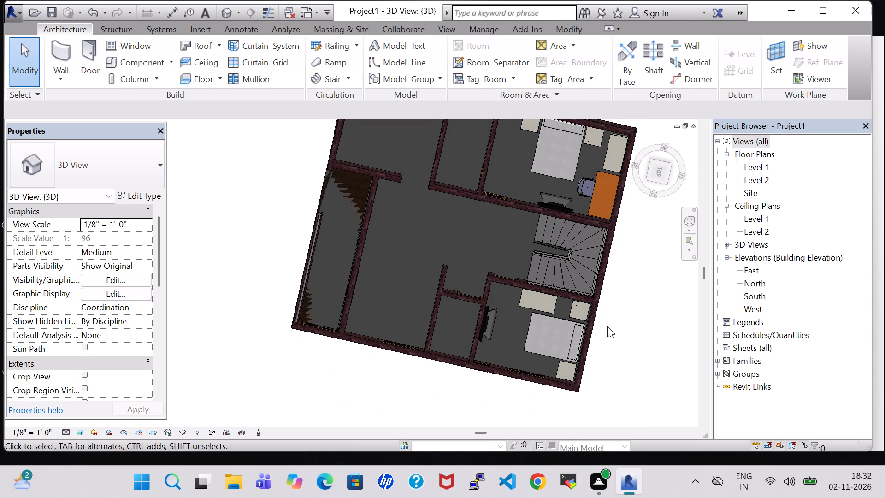
pyautogui.keyDown('shift'); pyautogui.moveTo(596, 351); pyautogui.dragTo(627, 356, button='middle'); pyautogui.keyUp('shift')
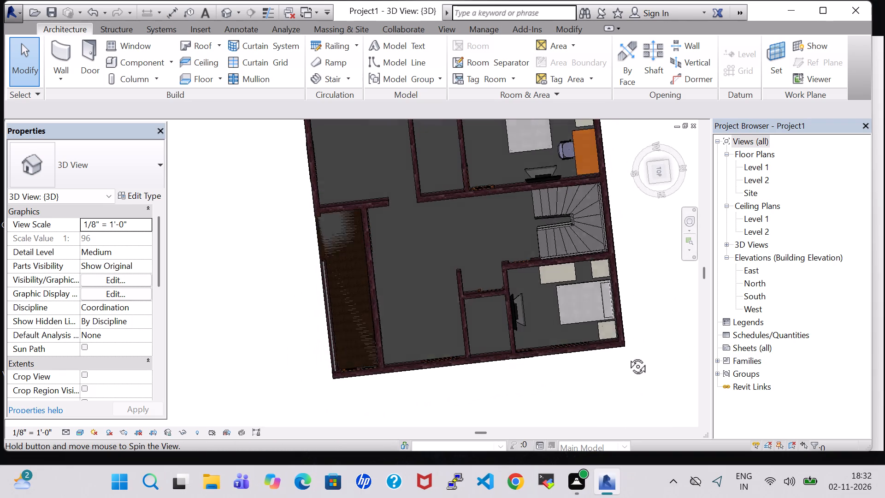
pyautogui.keyDown('shift'); pyautogui.moveTo(627, 356); pyautogui.dragTo(627, 357, button='middle'); pyautogui.keyUp('shift')
# Return to the Level 1 plan and load the Chair-Corbu family from the Seating folder of the Furniture library.
pyautogui.doubleClick(745, 167)
pyautogui.scroll(-3, 571, 219)
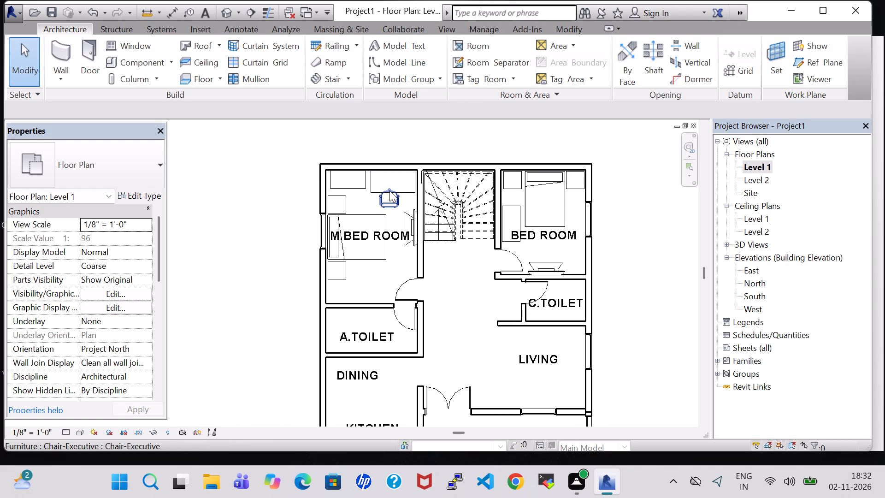
pyautogui.click(148, 65)
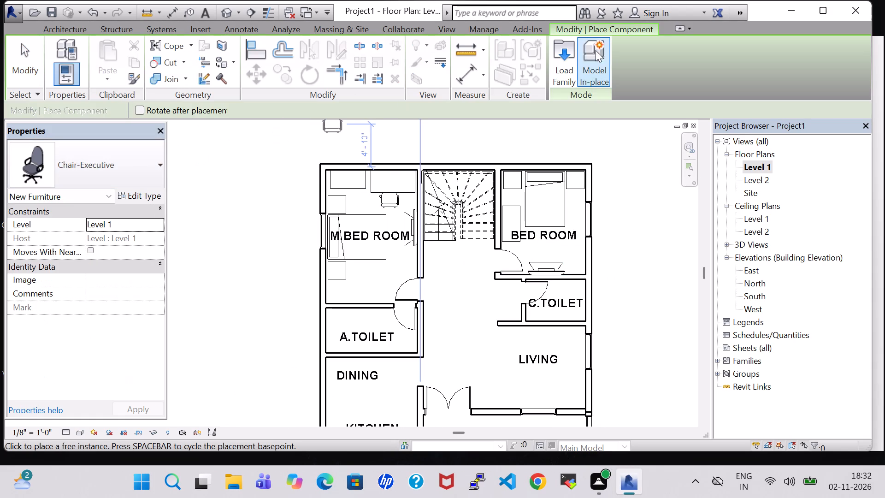
pyautogui.click(576, 59)
pyautogui.scroll(-1, 537, 218)
pyautogui.tripleClick(509, 193)
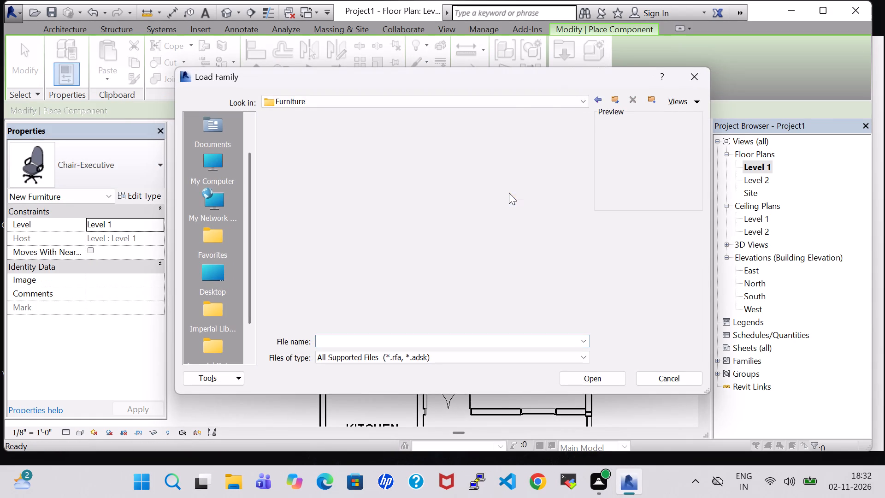
pyautogui.tripleClick(359, 166)
pyautogui.click(440, 148)
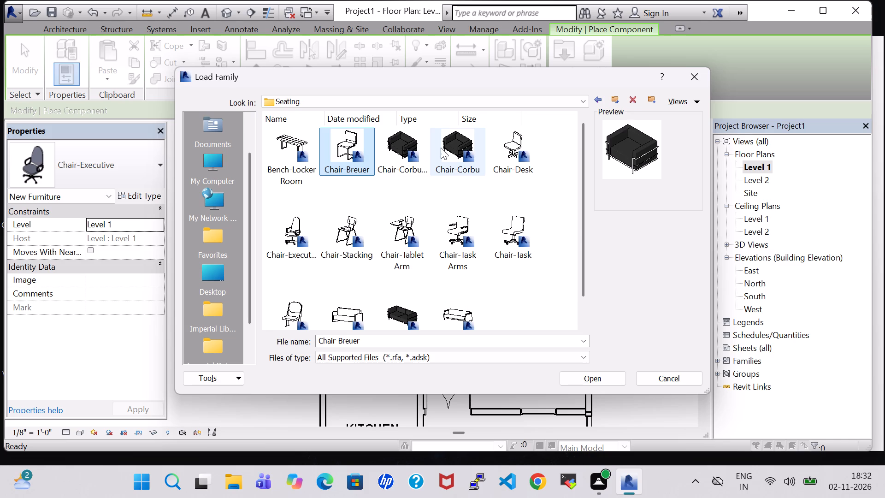
pyautogui.click(585, 373)
# Place a Chair-Corbu in the M.BED ROOM against the A.TOILET wall, about 3' 5" from the exterior wall.
pyautogui.scroll(5, 367, 288)
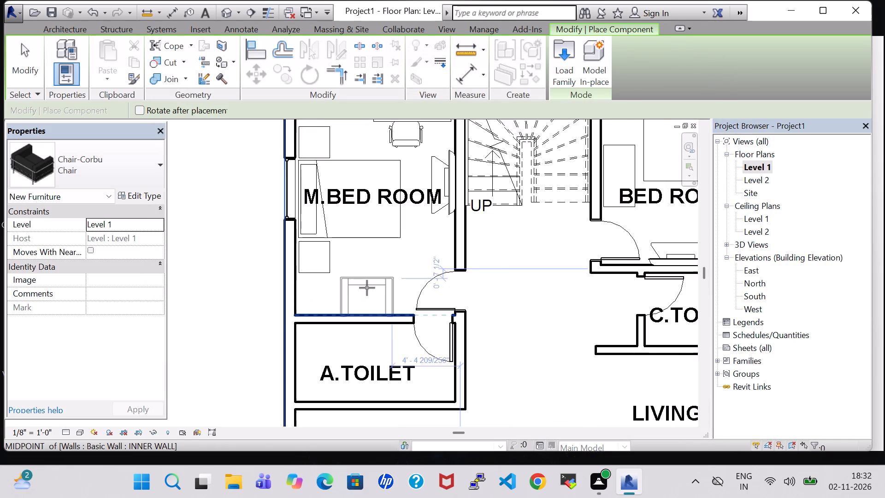
pyautogui.press('space')
pyautogui.press('space')
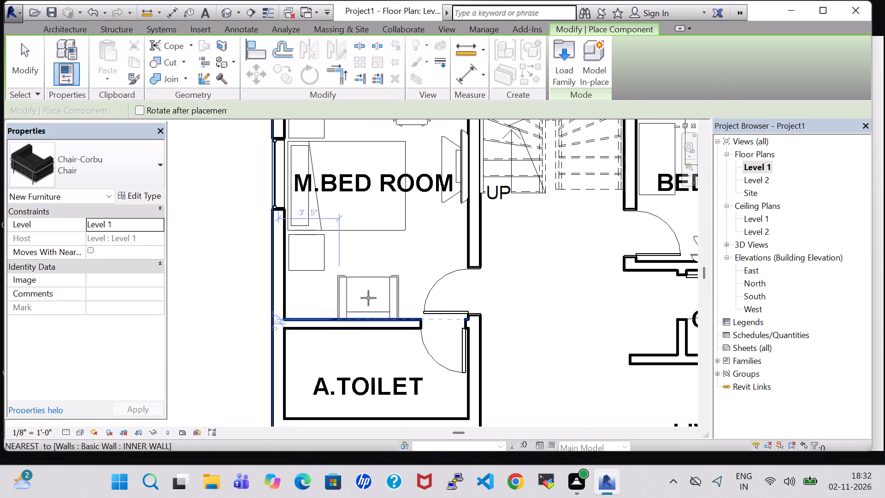
pyautogui.click(369, 298)
pyautogui.press('Escape')
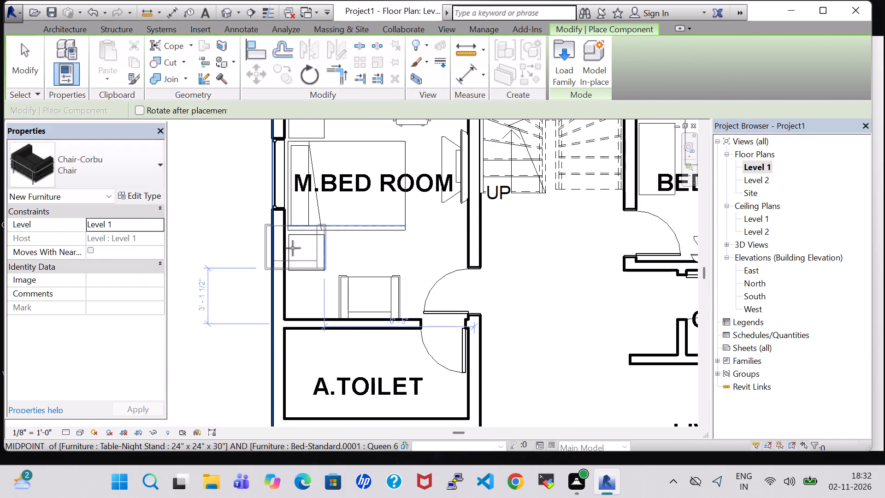
pyautogui.press('Escape')
pyautogui.press('Escape')
# Load the Table-Coffee family from the Tables folder of the Furniture library.
pyautogui.click(138, 63)
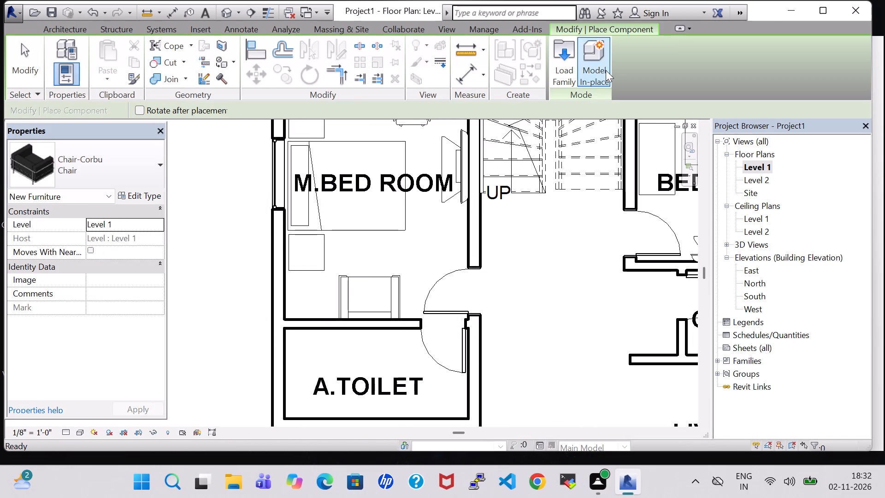
pyautogui.click(563, 70)
pyautogui.scroll(-1, 510, 183)
pyautogui.doubleClick(510, 183)
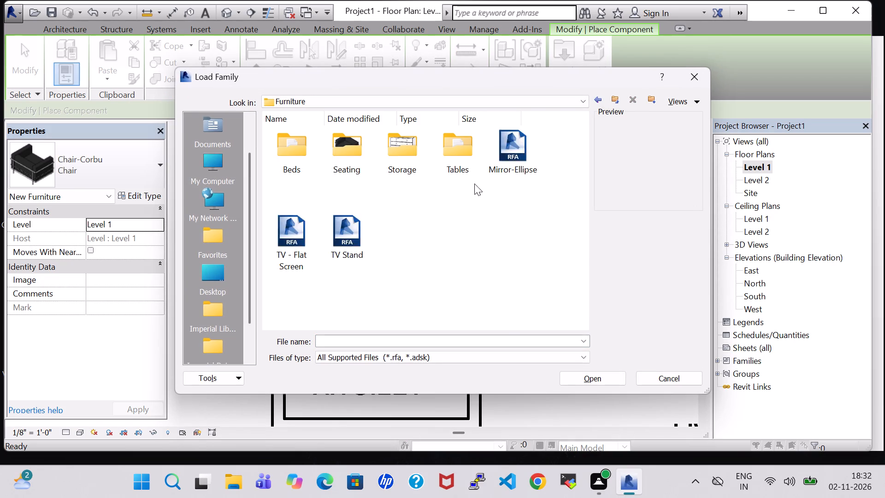
pyautogui.tripleClick(450, 152)
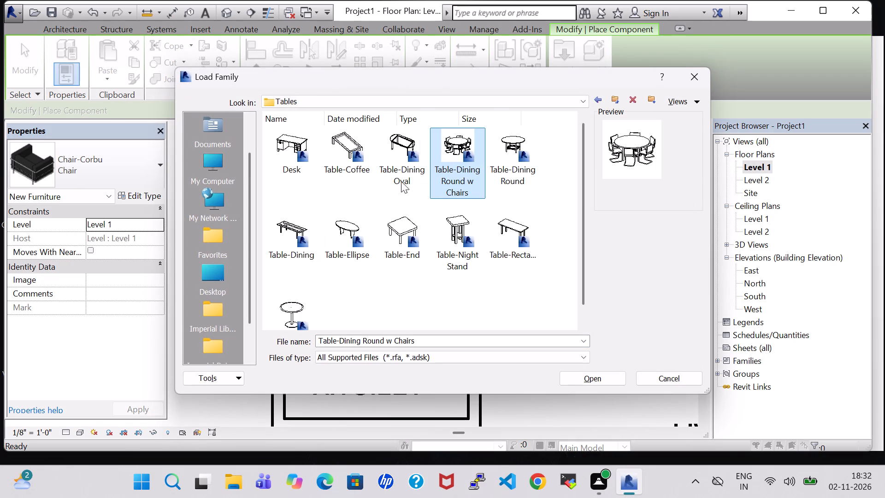
pyautogui.click(349, 148)
pyautogui.click(614, 379)
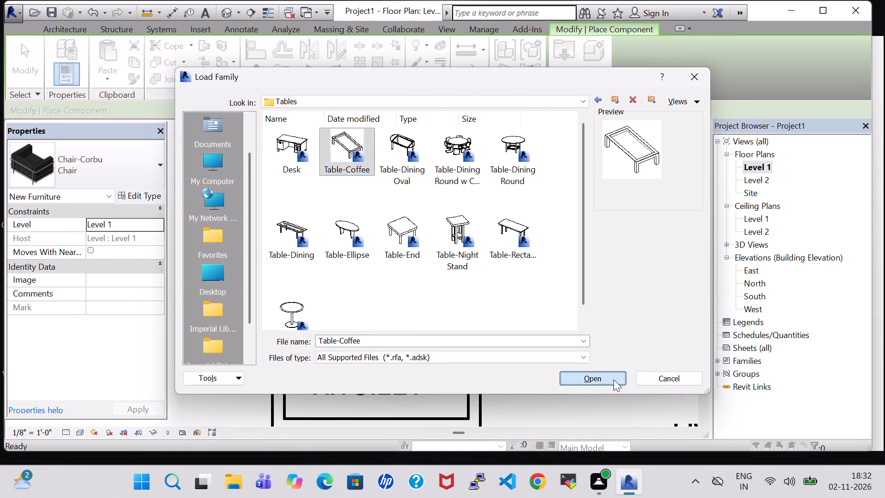
# Place a 24" x 24" x 24" Table-Coffee between the Chair-Corbu and the exterior wall, nudged slightly off the A.TOILET wall.
pyautogui.scroll(4, 305, 320)
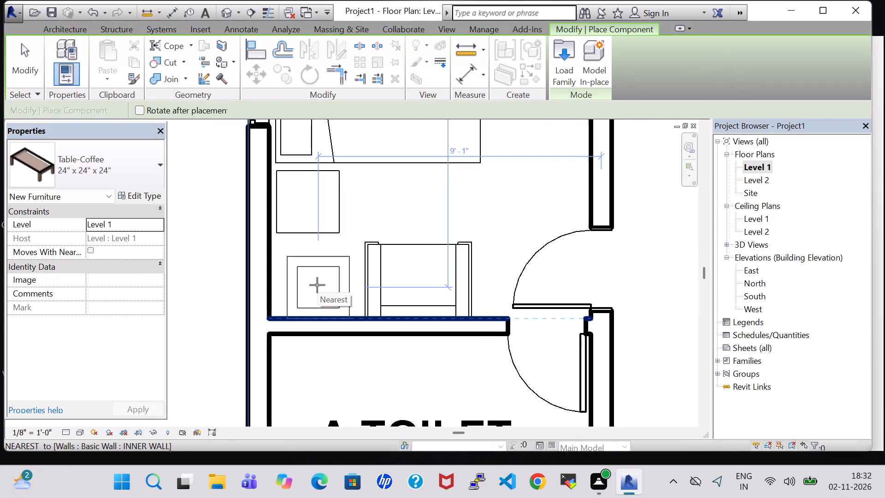
pyautogui.click(317, 284)
pyautogui.press('Escape')
pyautogui.press('Escape')
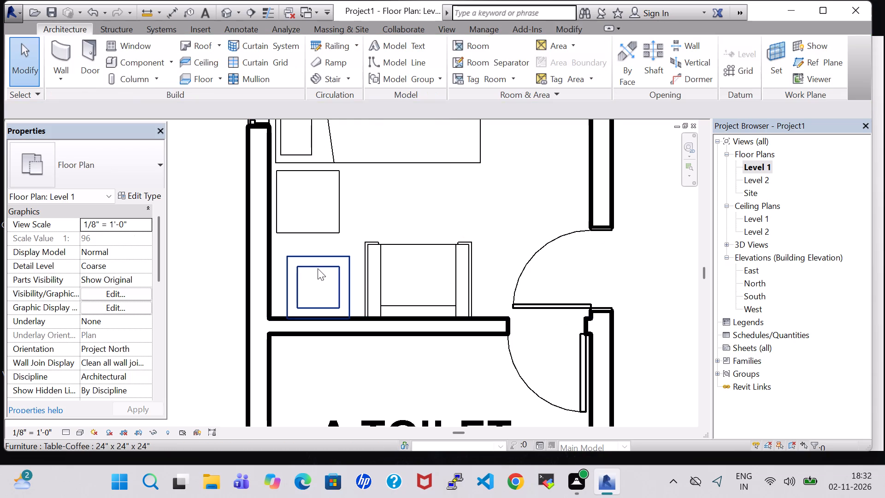
pyautogui.click(318, 268)
pyautogui.press('Up')
pyautogui.press('Up')
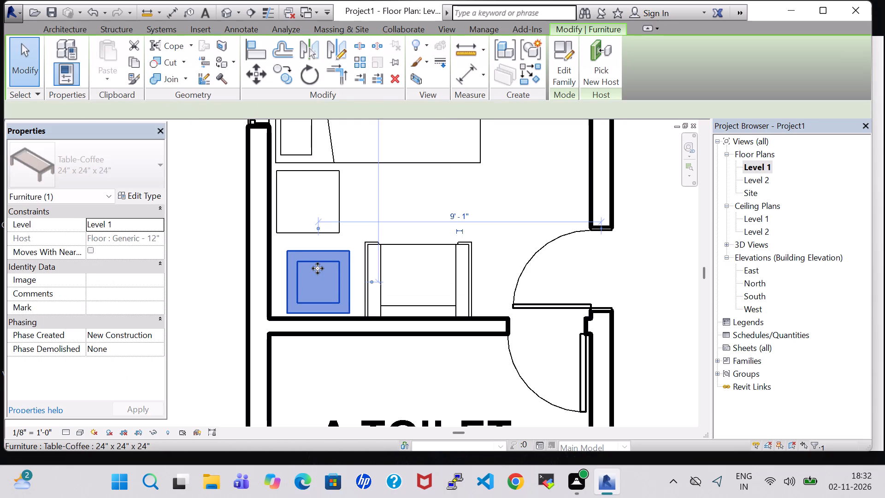
pyautogui.press('Down')
pyautogui.press('Up')
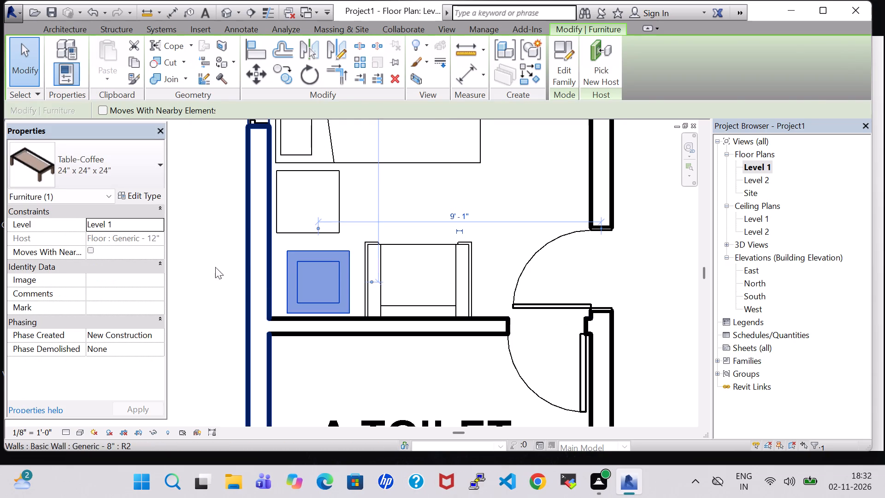
pyautogui.click(193, 265)
# Load the Sink Vanity-Square family from the Sinks folder of the Plumbing fixtures library.
pyautogui.scroll(-5, 193, 265)
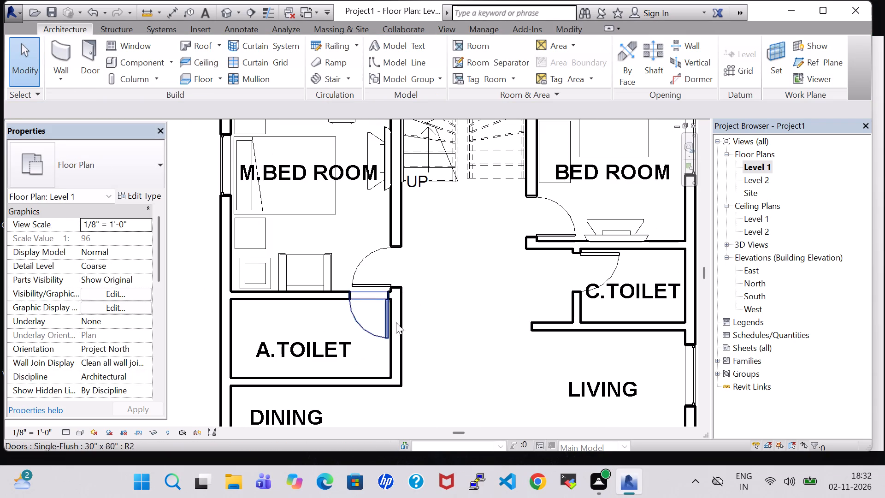
pyautogui.moveTo(457, 266); pyautogui.dragTo(423, 282, button='middle')
pyautogui.scroll(-2, 423, 283)
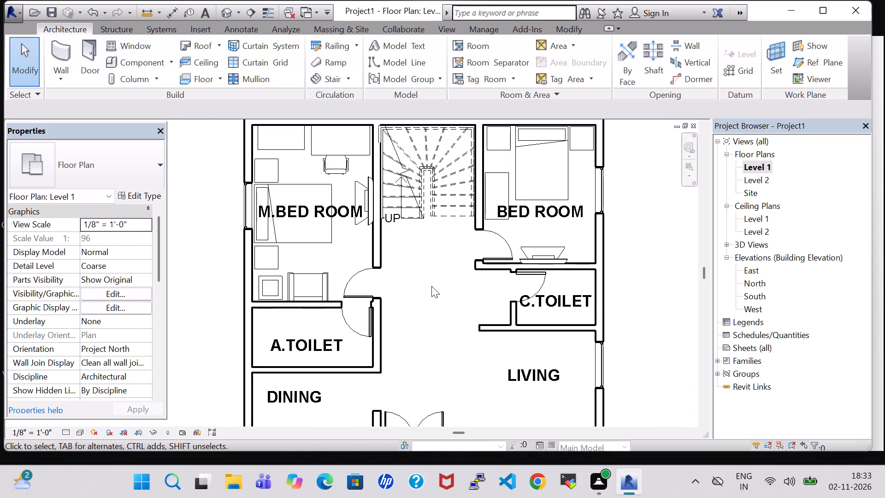
pyautogui.moveTo(431, 286); pyautogui.dragTo(424, 196, button='middle')
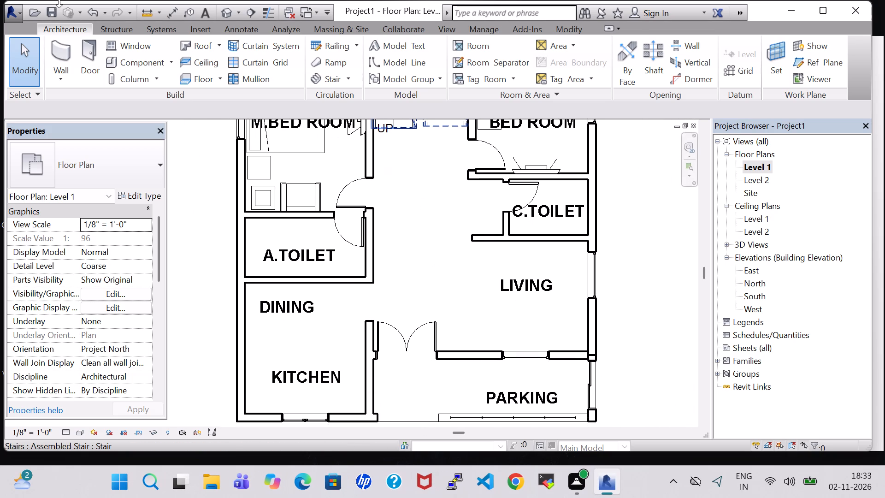
pyautogui.click(118, 57)
pyautogui.click(567, 66)
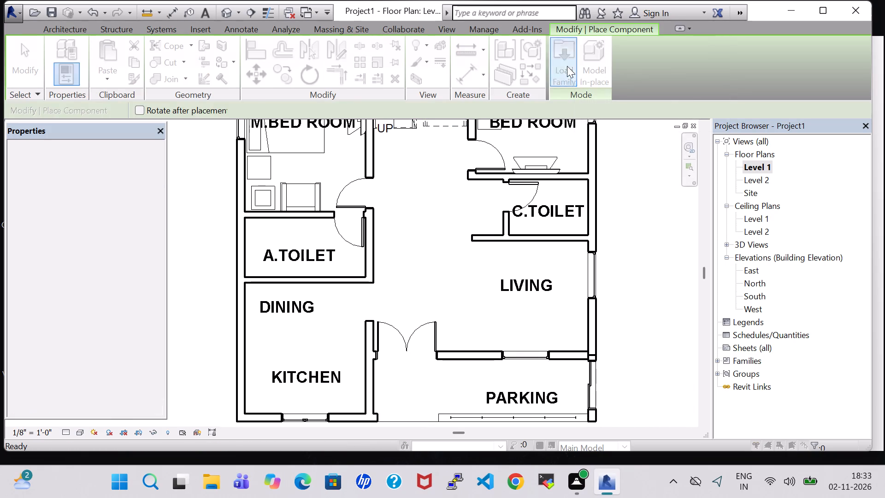
pyautogui.scroll(-2, 334, 220)
pyautogui.doubleClick(401, 242)
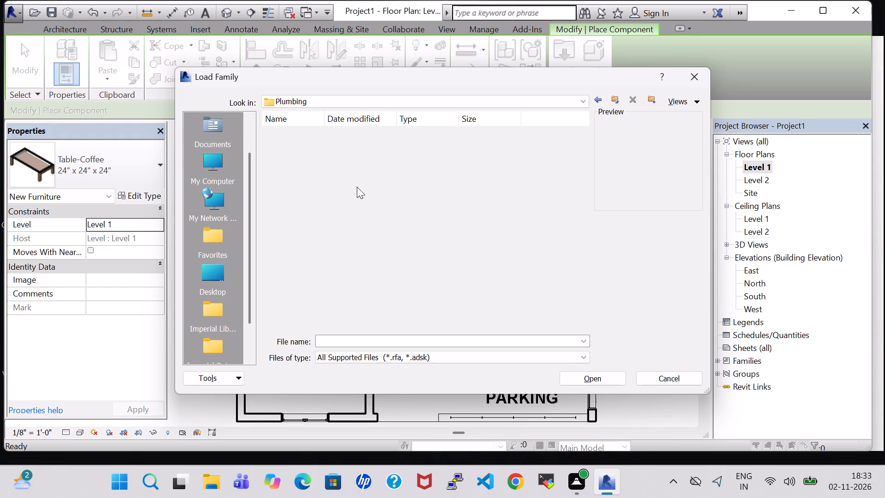
pyautogui.doubleClick(313, 148)
pyautogui.doubleClick(341, 150)
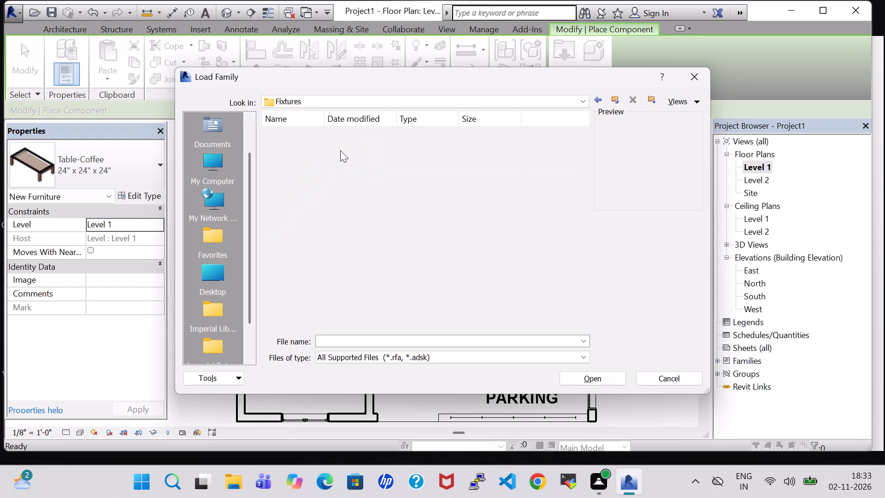
pyautogui.doubleClick(531, 152)
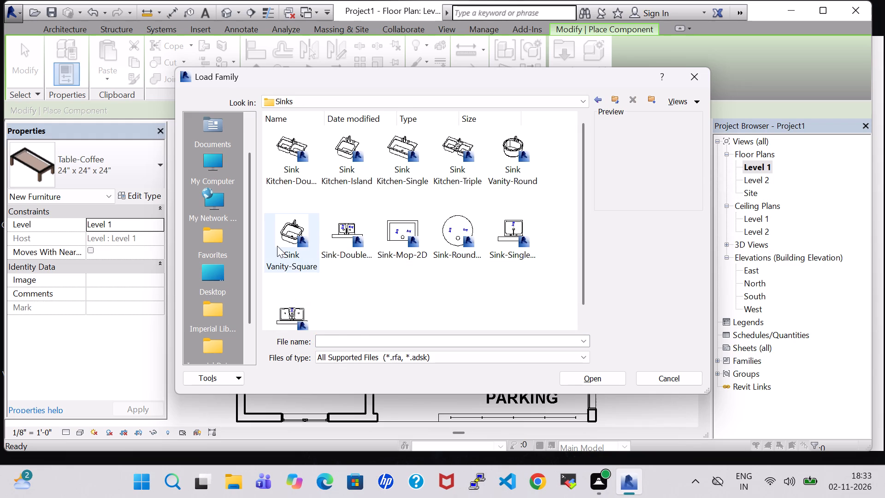
pyautogui.click(277, 246)
pyautogui.click(603, 376)
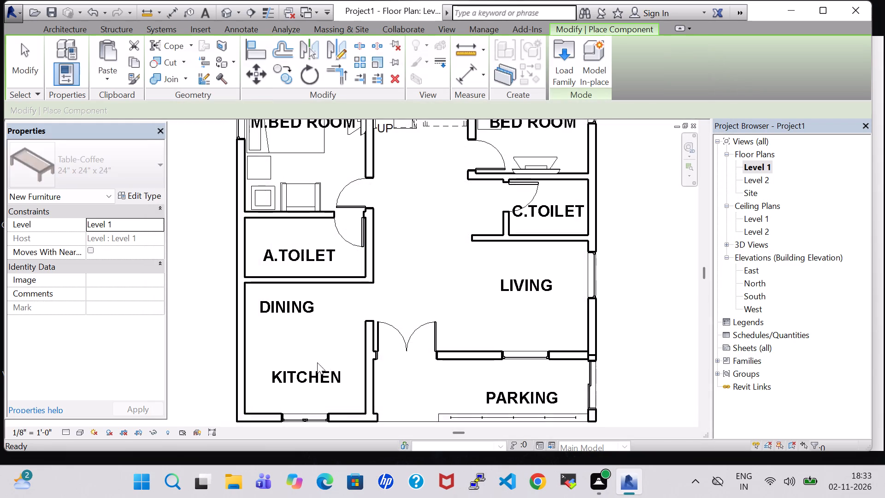
# Place 20" x 18" Sink Vanity-Square sinks against the dining-side wall of A.TOILET and the living-side wall of C.TOILET.
pyautogui.scroll(4, 313, 358)
pyautogui.press('space')
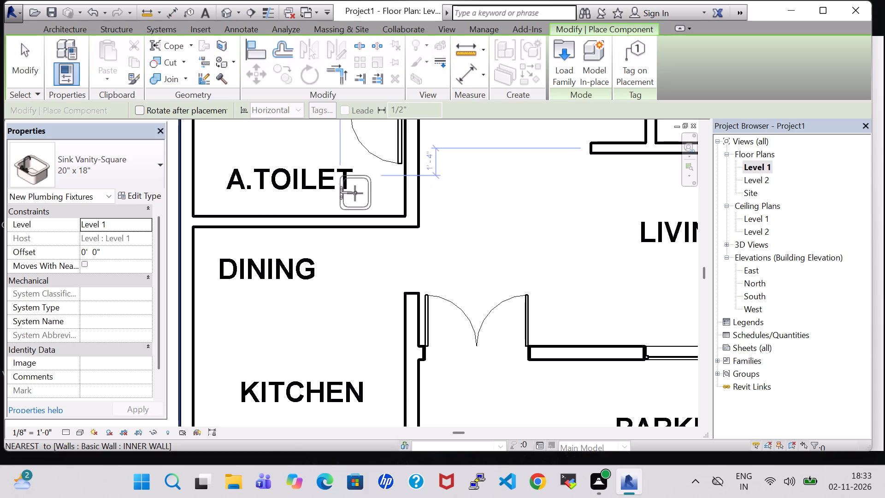
pyautogui.press('space')
pyautogui.click(376, 206)
pyautogui.moveTo(513, 206); pyautogui.dragTo(491, 257, button='middle')
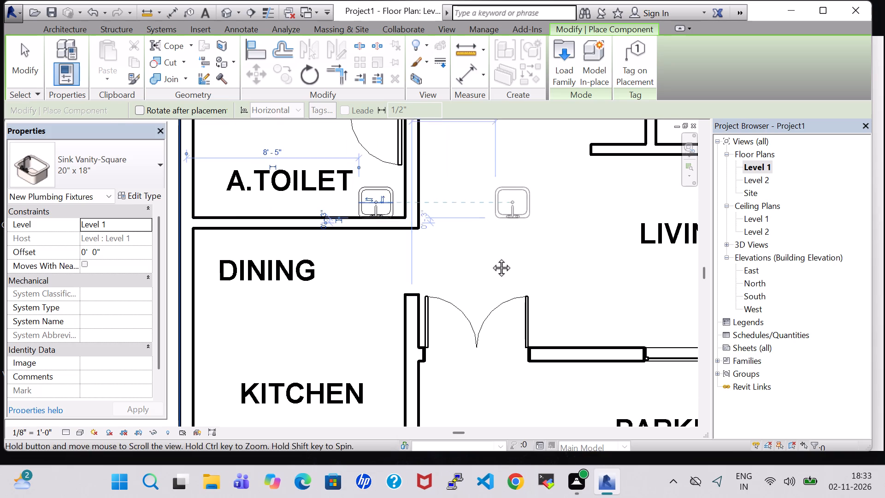
pyautogui.moveTo(491, 257); pyautogui.dragTo(443, 343, button='middle')
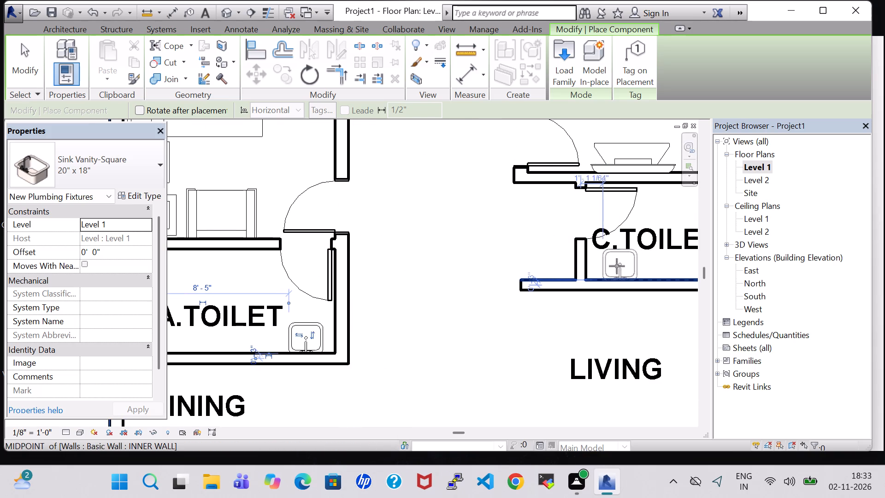
pyautogui.click(617, 266)
pyautogui.scroll(-3, 438, 359)
pyautogui.press('Escape')
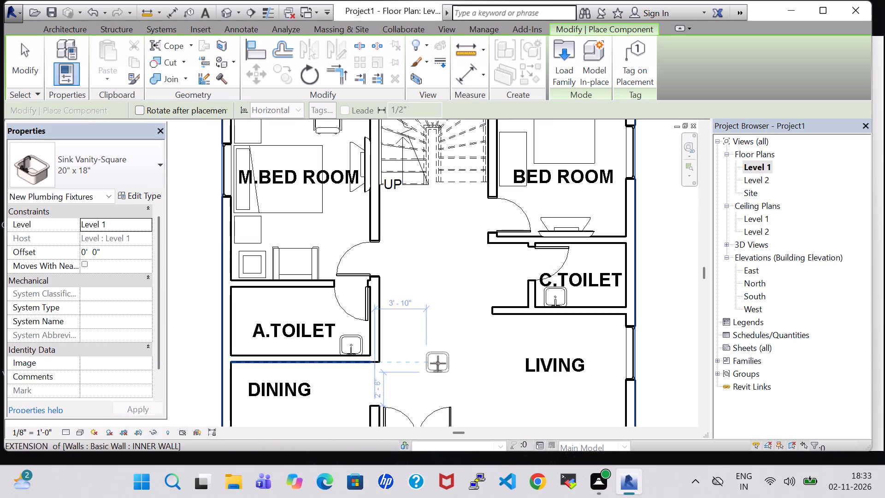
pyautogui.press('Escape')
pyautogui.press('Escape')
# Load the Tub-Free Standing-3D family from the Bathtubs folder of the architectural Plumbing fixtures library.
pyautogui.click(124, 63)
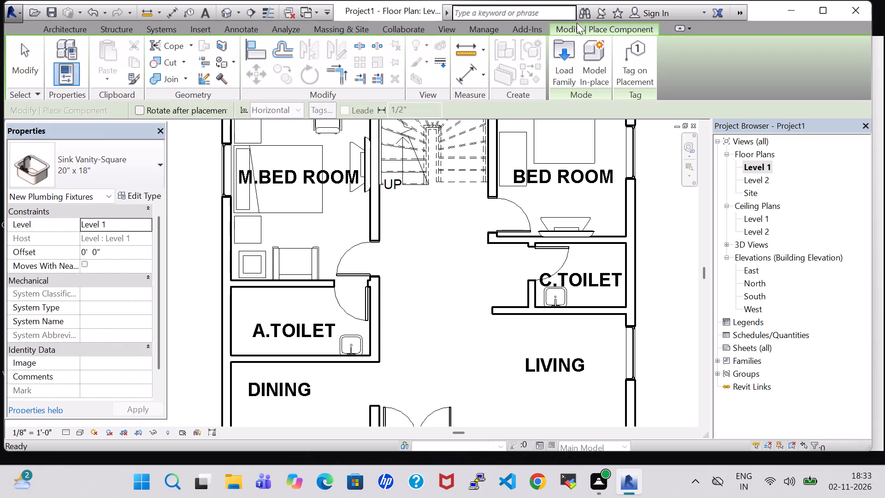
pyautogui.click(574, 66)
pyautogui.scroll(-3, 550, 190)
pyautogui.scroll(-1, 402, 217)
pyautogui.scroll(1, 359, 220)
pyautogui.tripleClick(389, 172)
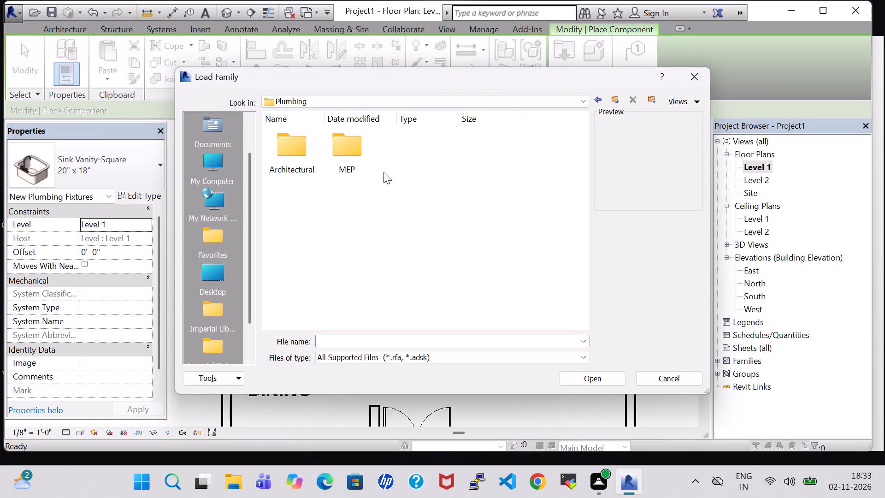
pyautogui.tripleClick(299, 150)
pyautogui.doubleClick(355, 150)
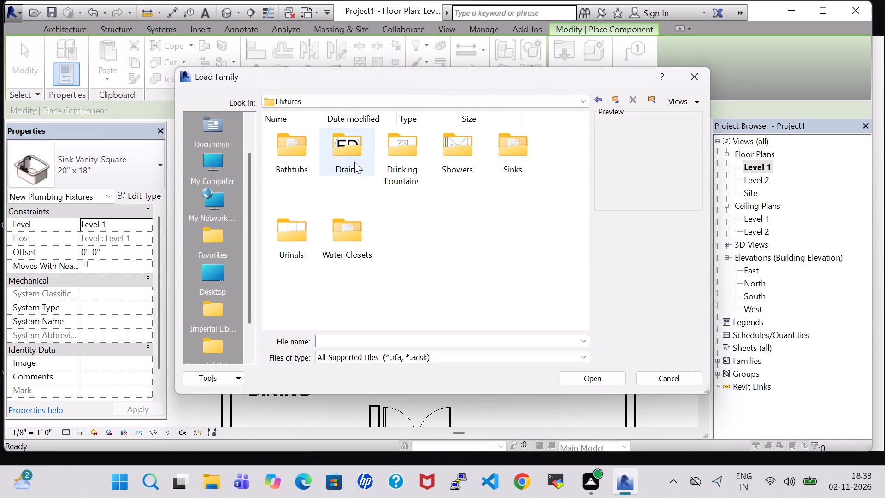
pyautogui.doubleClick(307, 150)
pyautogui.click(337, 162)
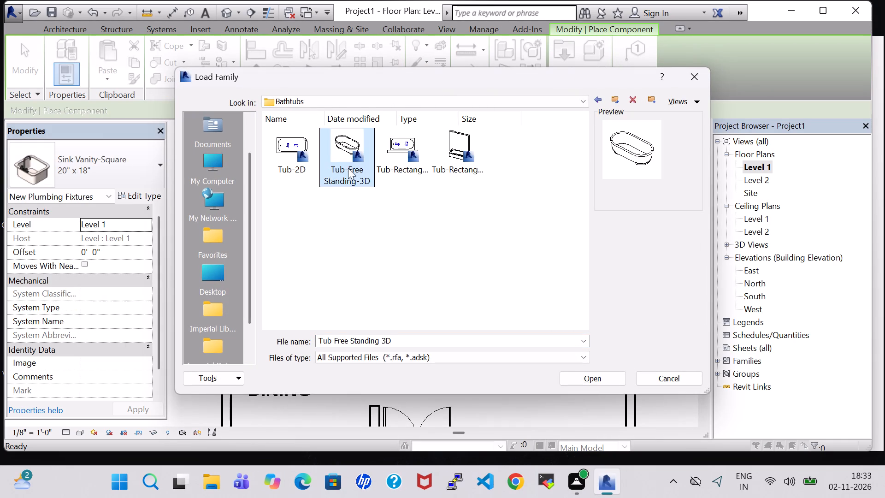
pyautogui.click(601, 386)
pyautogui.doubleClick(600, 376)
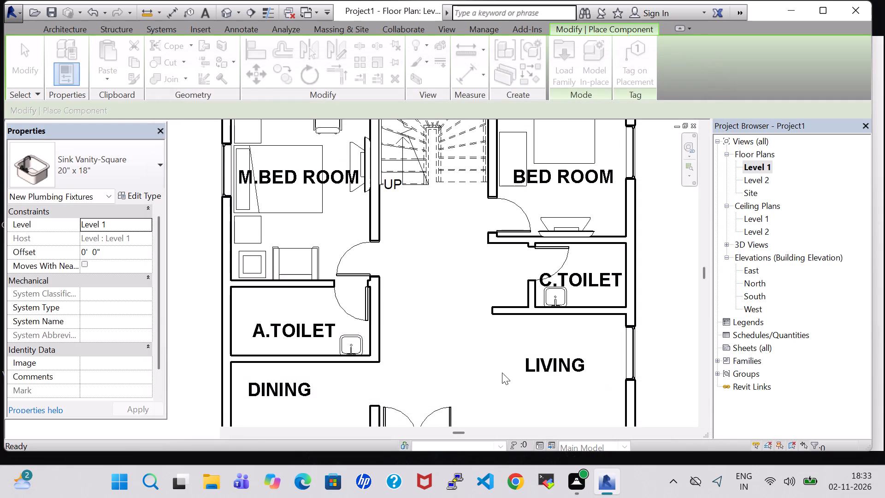
# Place a 30" x 60" Tub-Free Standing-3D lengthwise in A.TOILET, in the corner between the exterior wall and the dining-side wall.
pyautogui.press('space')
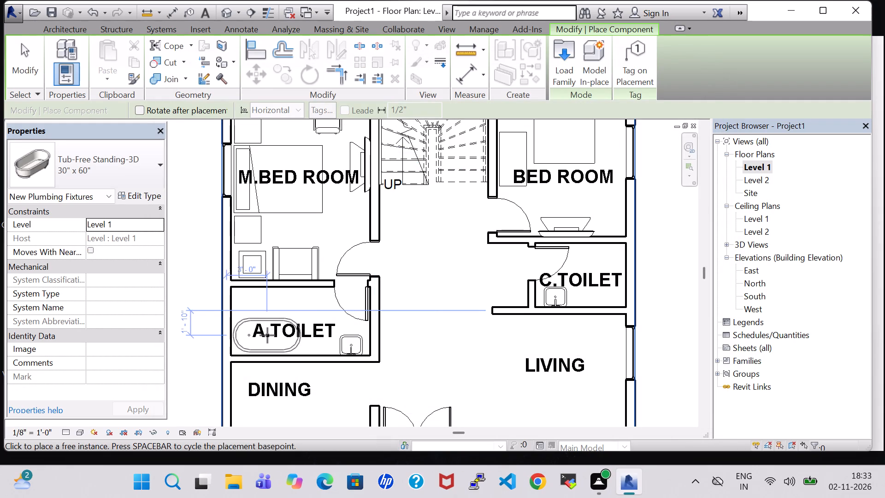
pyautogui.click(267, 335)
pyautogui.press('space')
pyautogui.press('space')
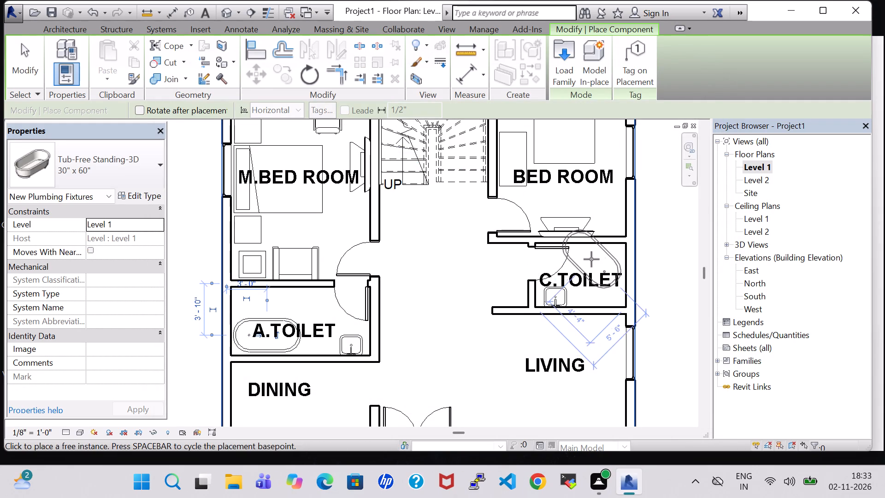
pyautogui.press('space')
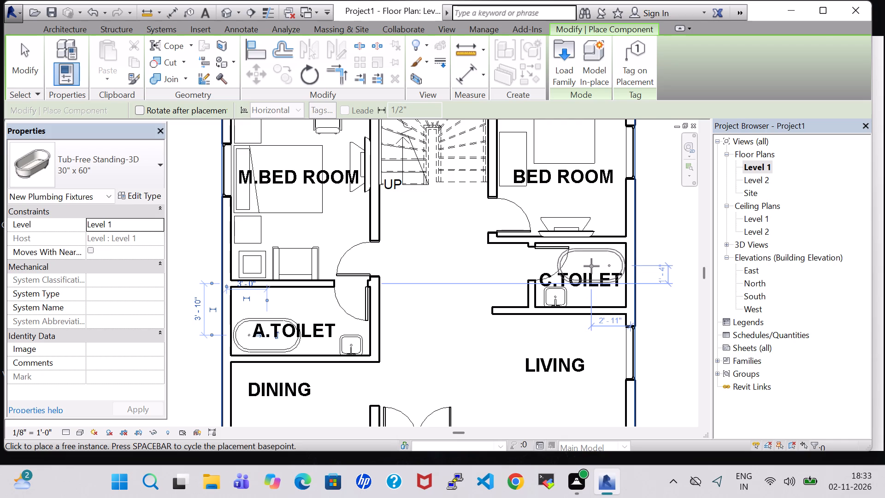
pyautogui.press('Escape')
pyautogui.press('Escape')
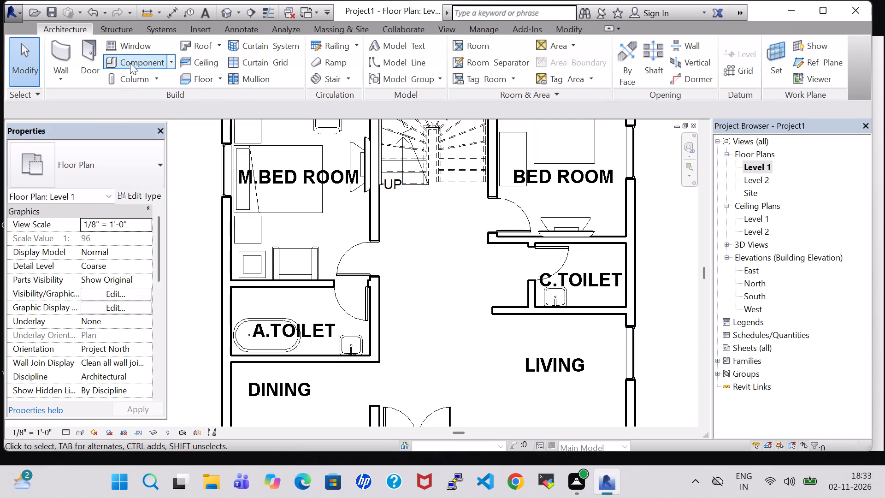
# Load the Toilet-Domestic-3D family from the Water Closets folder of the architectural Plumbing fixtures library.
pyautogui.click(130, 65)
pyautogui.click(563, 69)
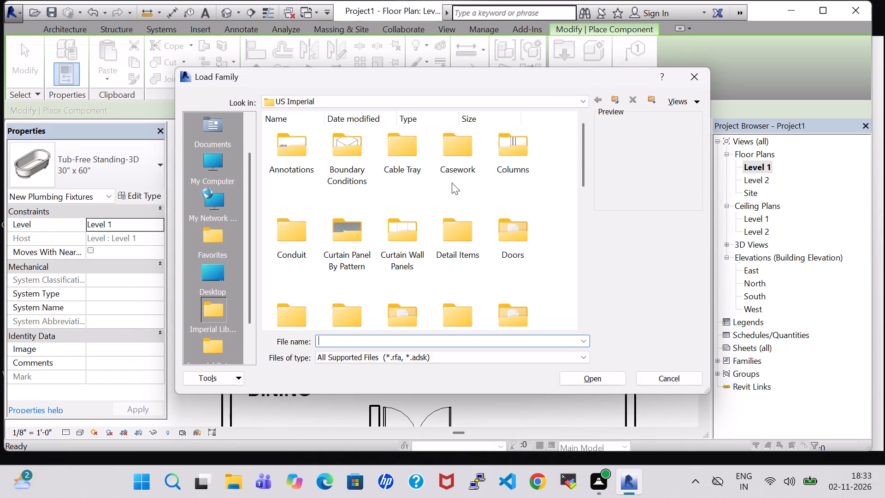
pyautogui.scroll(-2, 452, 183)
pyautogui.click(356, 239)
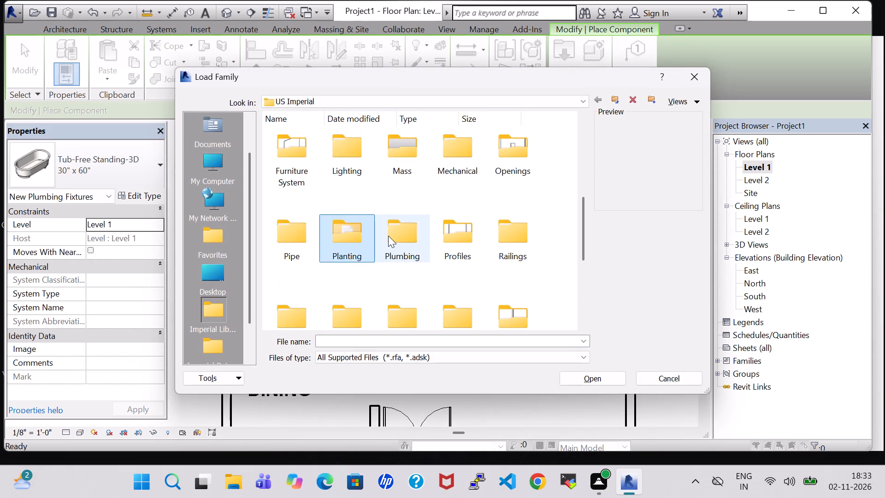
pyautogui.doubleClick(388, 236)
pyautogui.doubleClick(288, 163)
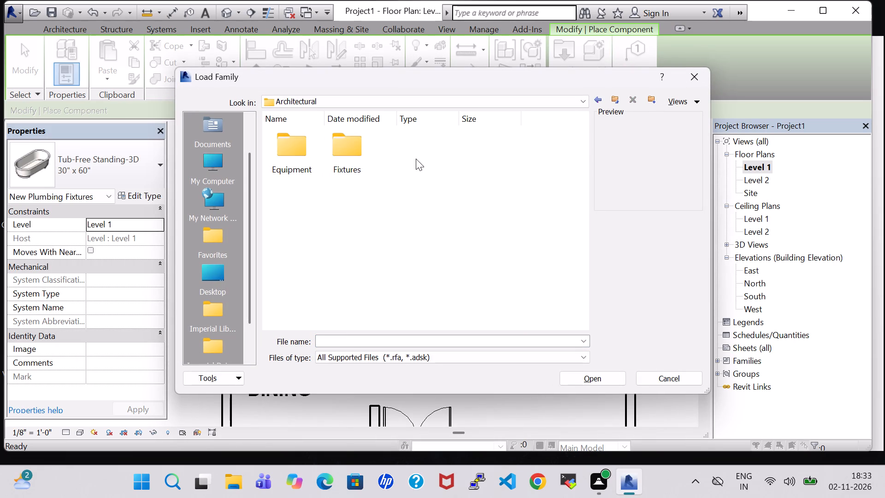
pyautogui.click(366, 152)
pyautogui.doubleClick(347, 154)
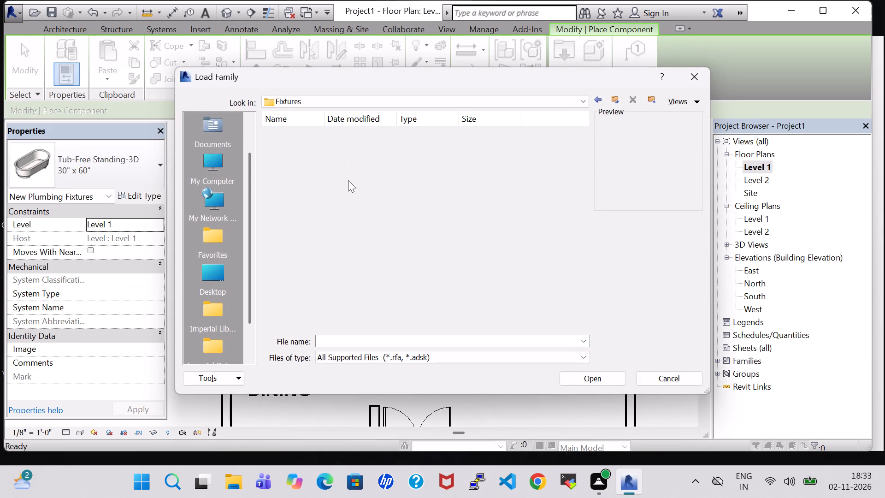
pyautogui.doubleClick(346, 237)
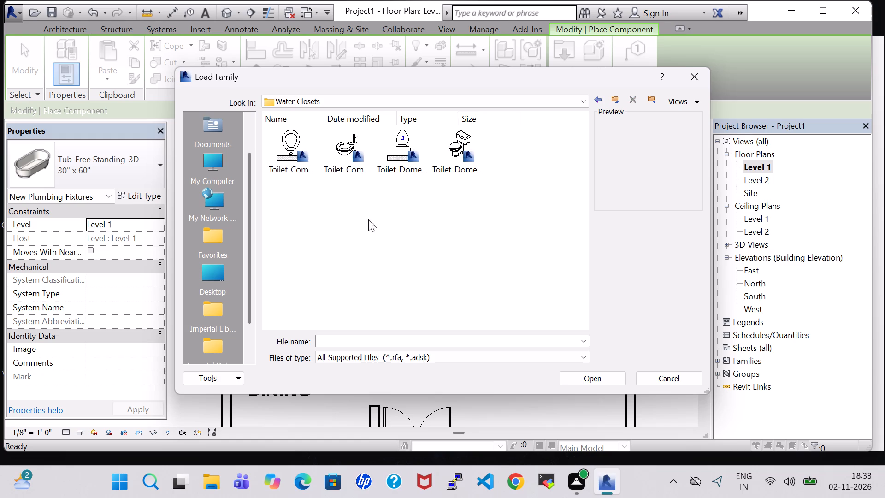
pyautogui.click(453, 146)
pyautogui.click(610, 385)
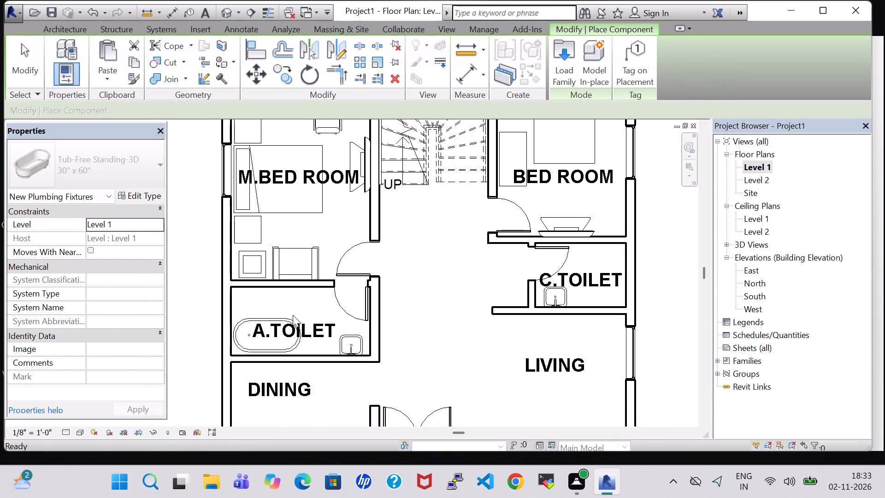
# Place a Toilet-Domestic-3D against the exterior wall in A.TOILET, above the bathtub, and another against the exterior wall in C.TOILET.
pyautogui.scroll(4, 288, 315)
pyautogui.press('space')
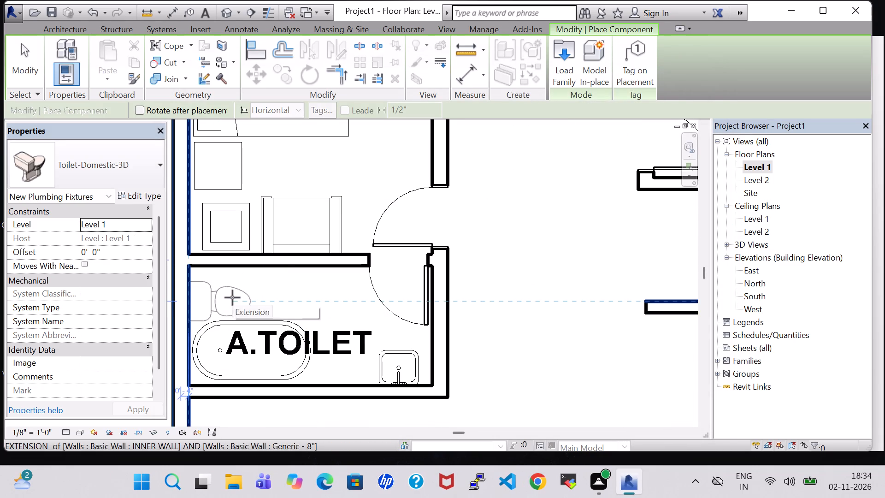
pyautogui.click(232, 294)
pyautogui.moveTo(564, 306); pyautogui.dragTo(418, 357, button='middle')
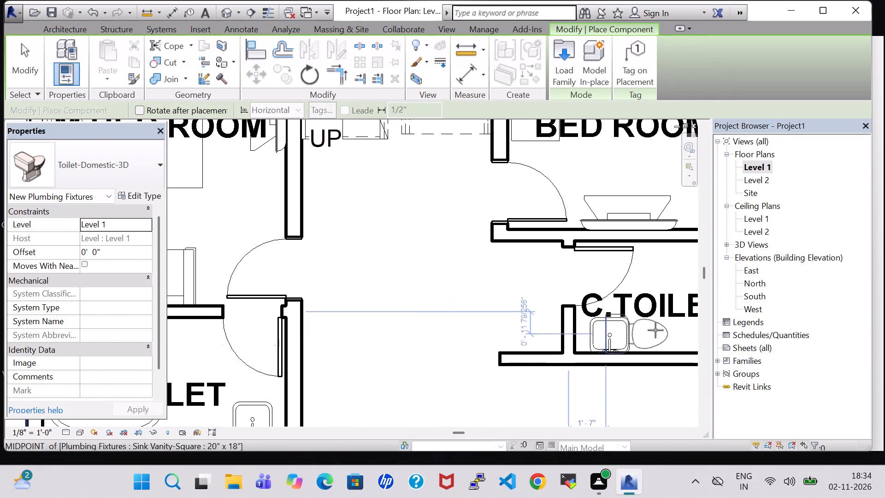
pyautogui.press('space')
pyautogui.press('space')
pyautogui.moveTo(652, 315); pyautogui.dragTo(518, 330, button='middle')
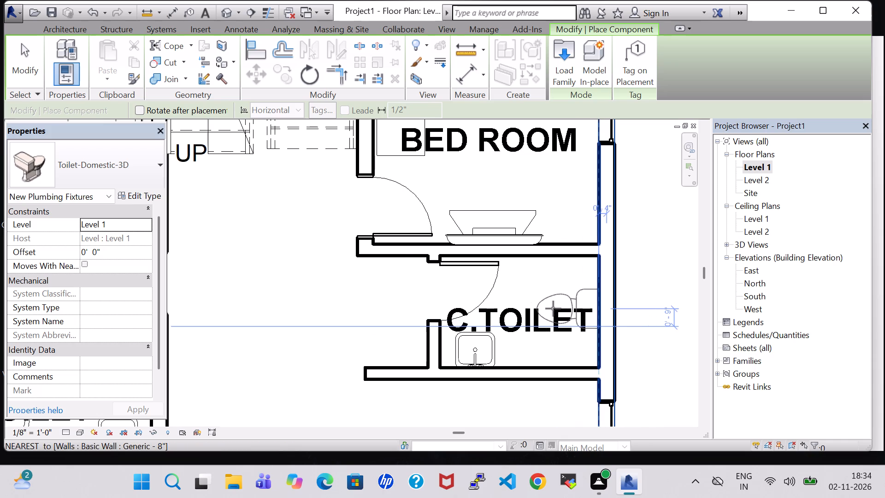
pyautogui.click(555, 308)
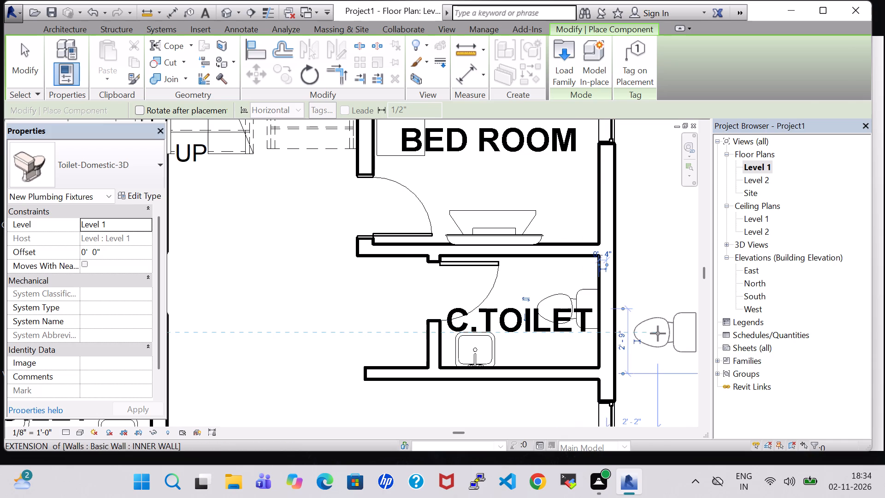
pyautogui.press('Escape')
pyautogui.press('Escape')
# Examine the Level 1 floor plan layout from the bedrooms and toilets through to the kitchen and parking.
pyautogui.scroll(-3, 631, 315)
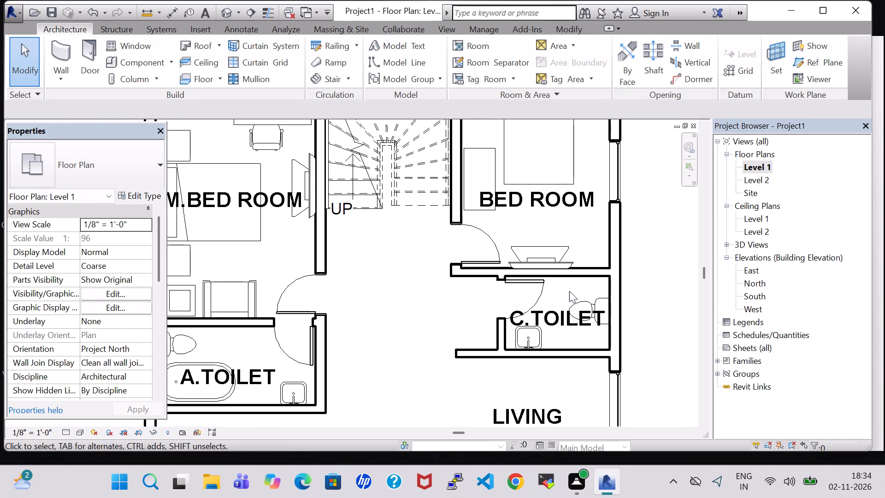
pyautogui.scroll(-2, 569, 291)
pyautogui.moveTo(649, 291); pyautogui.dragTo(630, 277, button='middle')
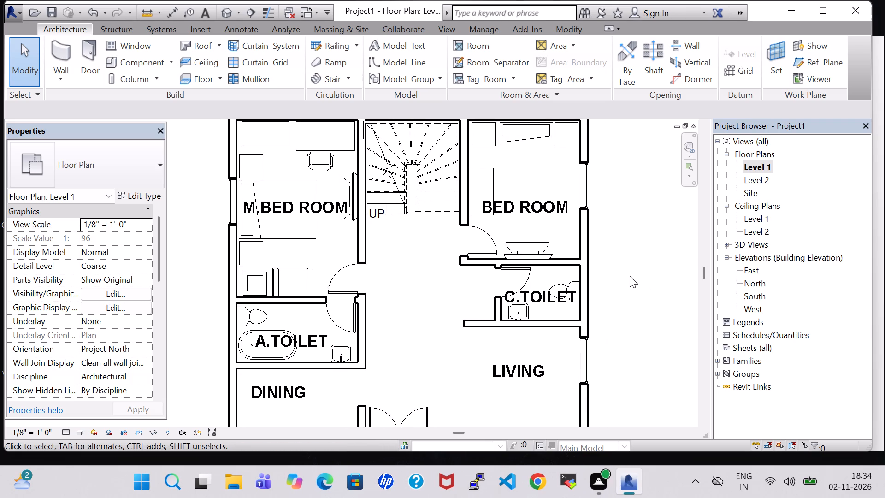
pyautogui.scroll(-1, 630, 276)
pyautogui.moveTo(630, 282); pyautogui.dragTo(626, 274, button='middle')
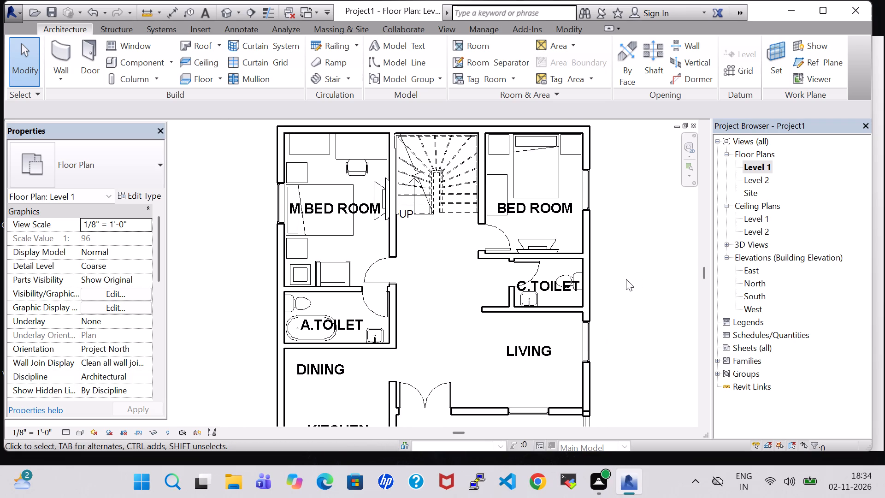
pyautogui.moveTo(624, 306); pyautogui.dragTo(625, 263, button='middle')
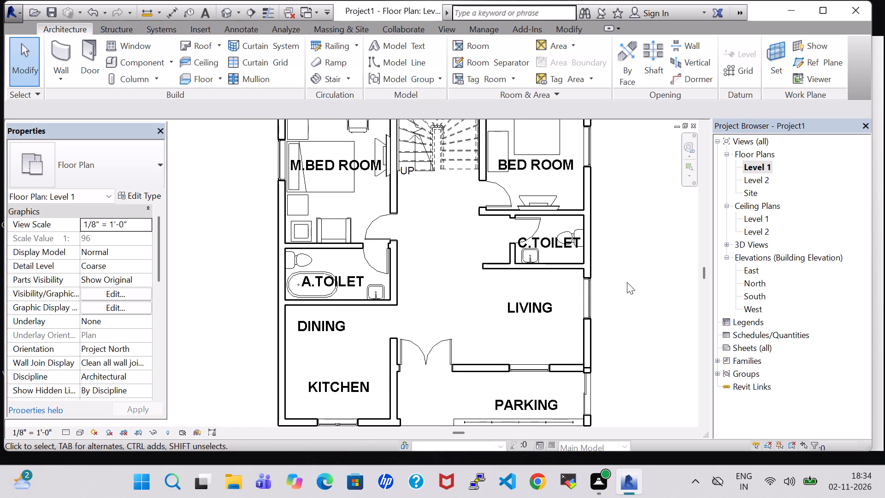
pyautogui.moveTo(622, 306); pyautogui.dragTo(610, 305, button='middle')
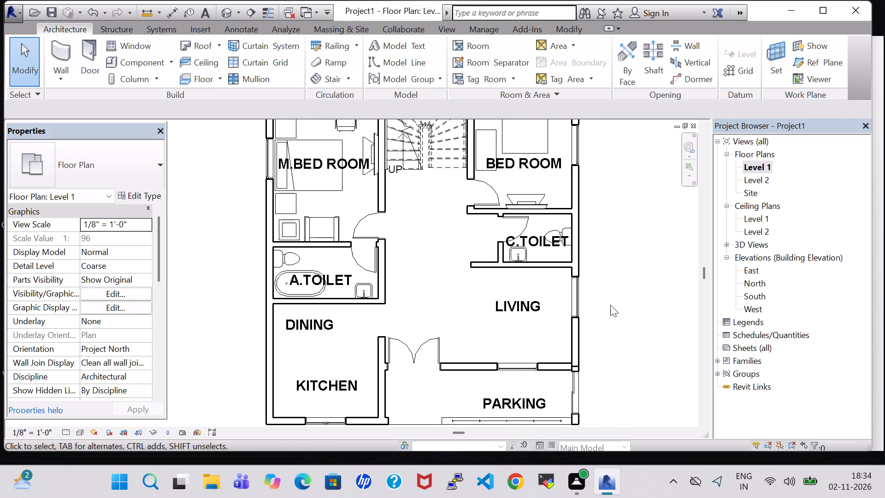
pyautogui.scroll(-2, 610, 305)
pyautogui.moveTo(623, 270); pyautogui.dragTo(595, 274, button='middle')
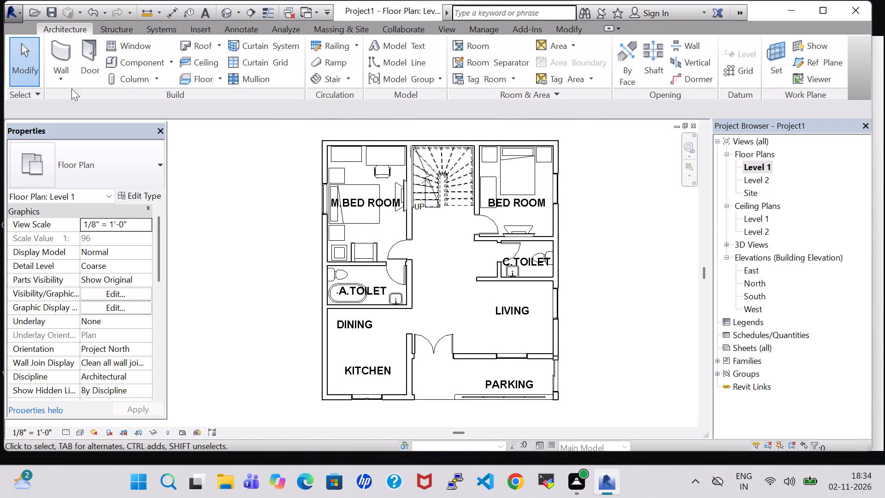
# Load the Table-Dining Round w Chairs family from the Tables folder of the Furniture library.
pyautogui.click(132, 66)
pyautogui.click(558, 76)
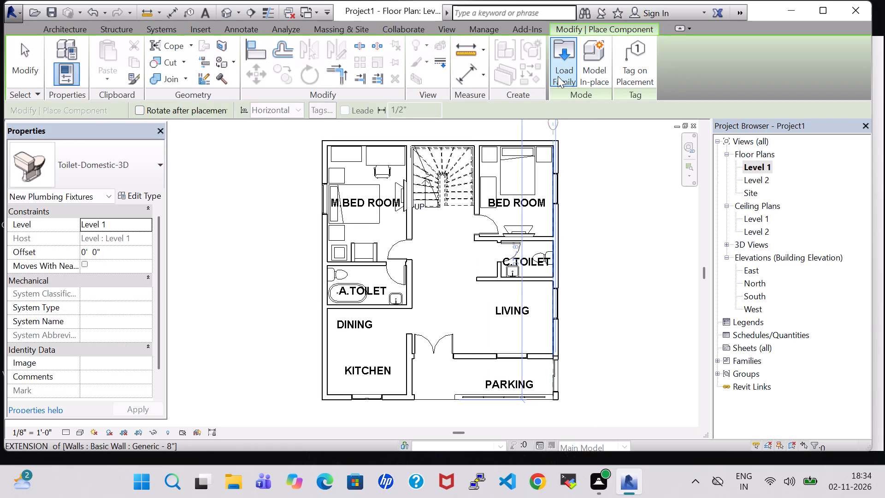
pyautogui.scroll(-1, 543, 267)
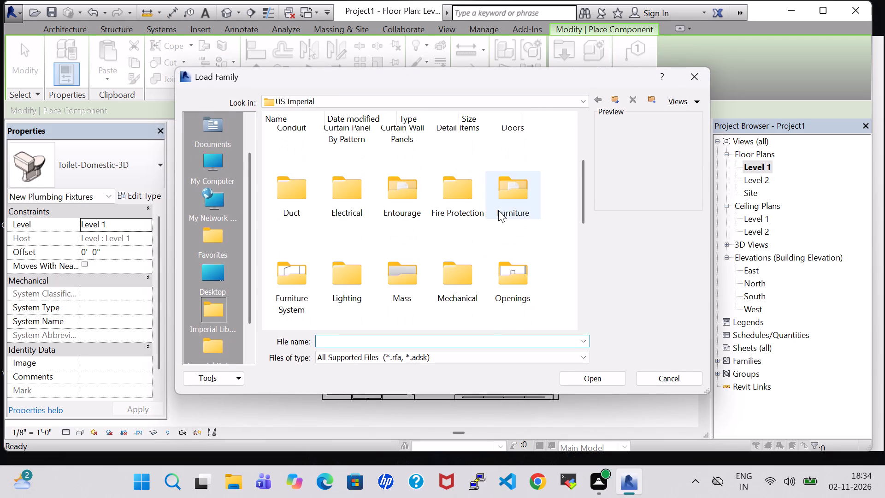
pyautogui.doubleClick(498, 210)
pyautogui.tripleClick(448, 157)
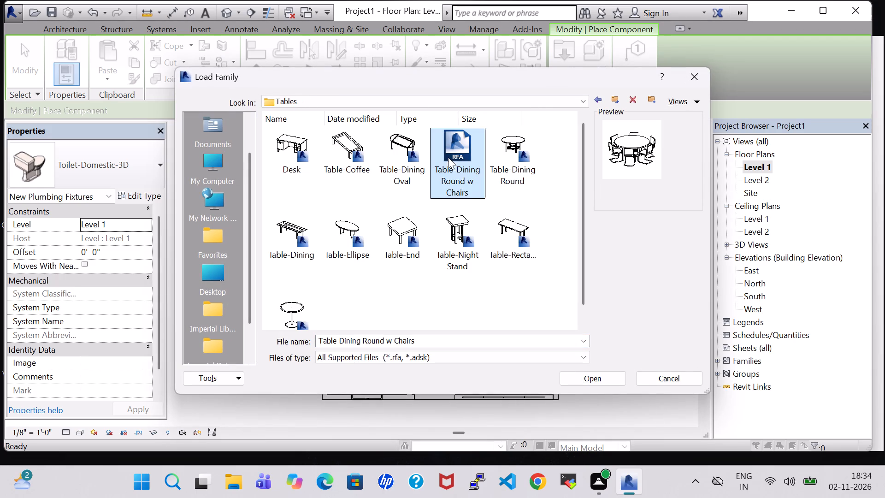
pyautogui.click(589, 374)
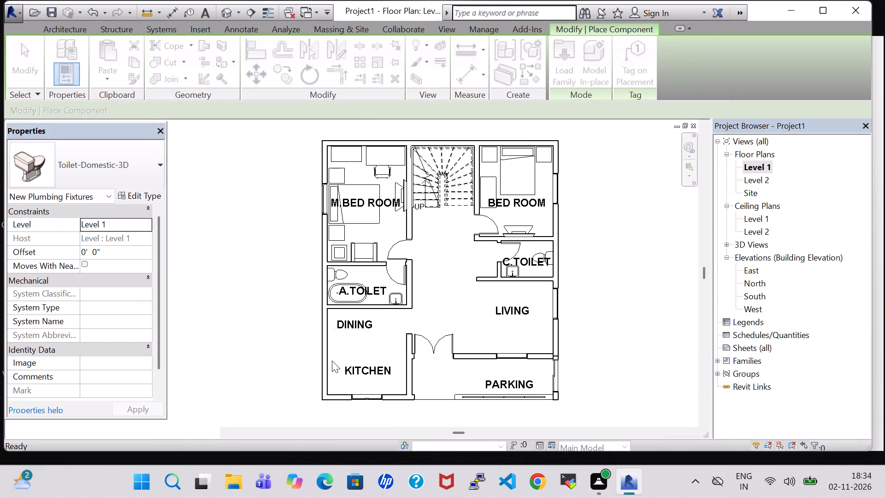
# Place a 36" Diameter Table-Dining Round w Chairs in the DINING area, about 3'-0" from the A.TOILET wall.
pyautogui.scroll(3, 374, 330)
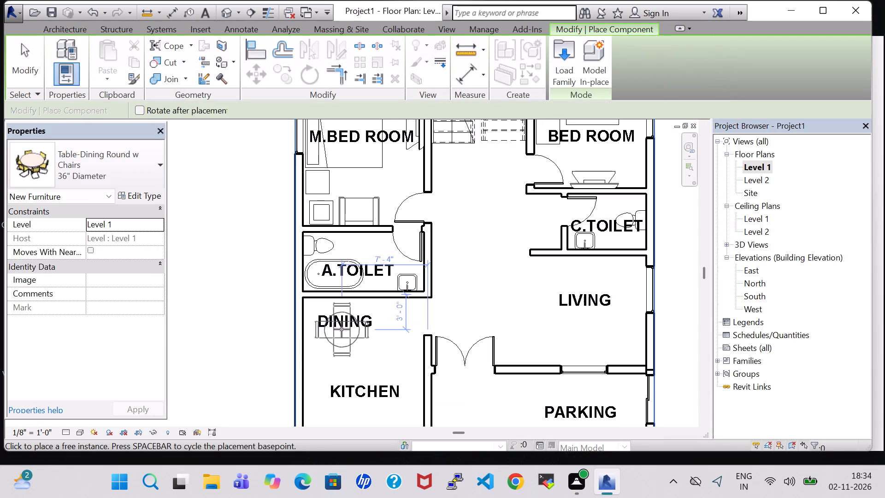
pyautogui.click(342, 329)
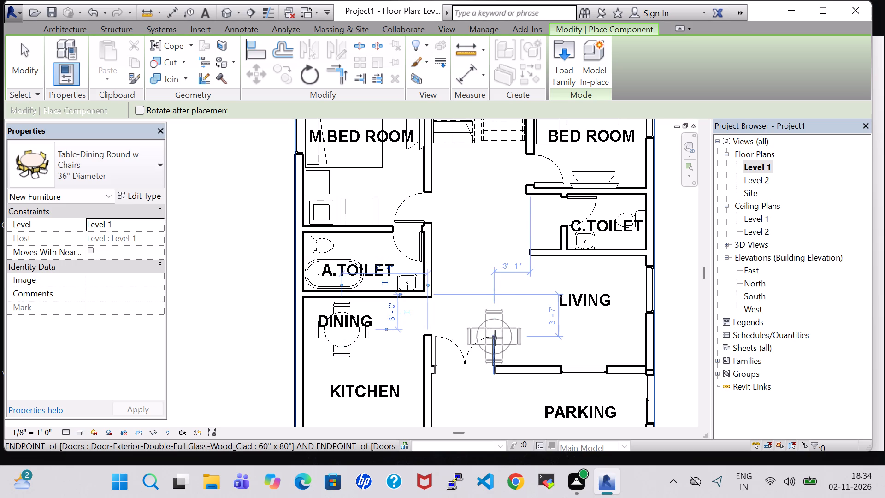
pyautogui.press('Escape')
pyautogui.press('Escape')
pyautogui.press('Escape')
# Nudge the DINING room tag slightly down so it sits across the middle of the round dining table.
pyautogui.click(362, 316)
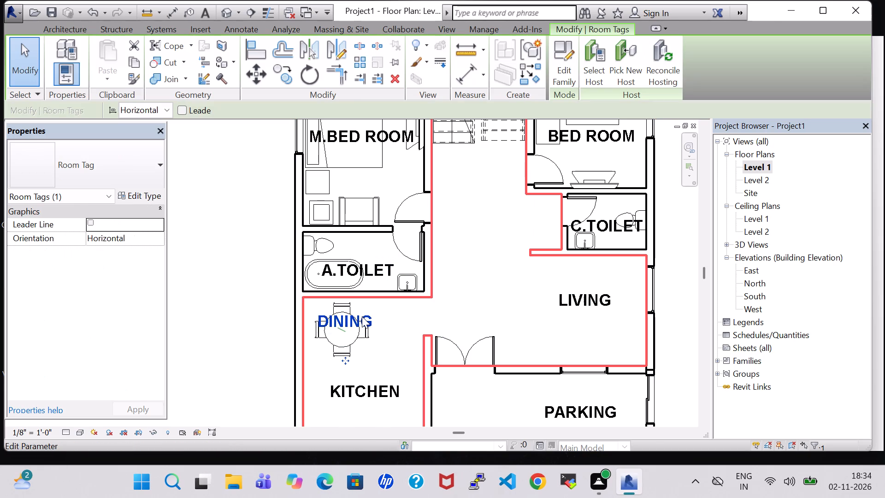
pyautogui.press('Down')
pyautogui.press('Down')
pyautogui.press('Down')
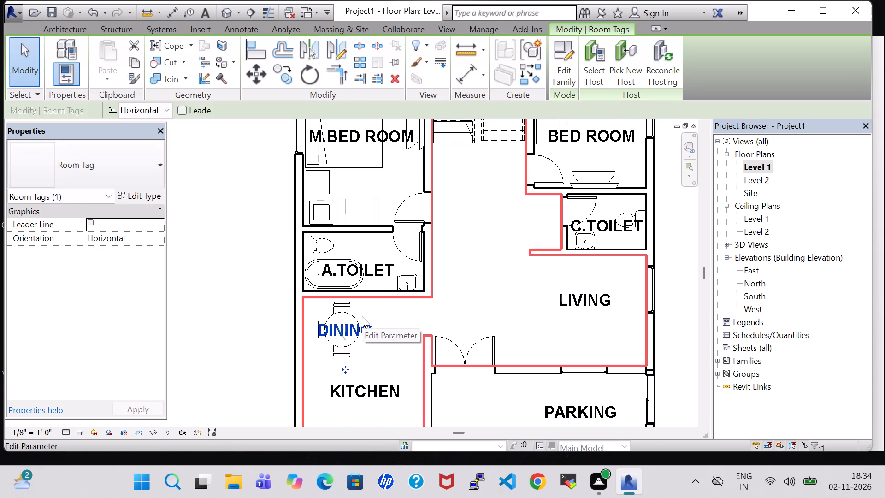
pyautogui.press('Up')
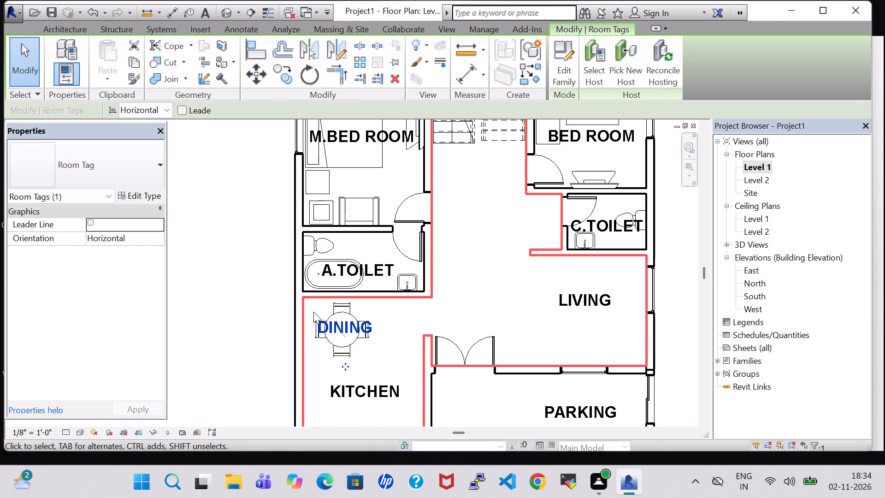
pyautogui.press('Down')
pyautogui.press('Left')
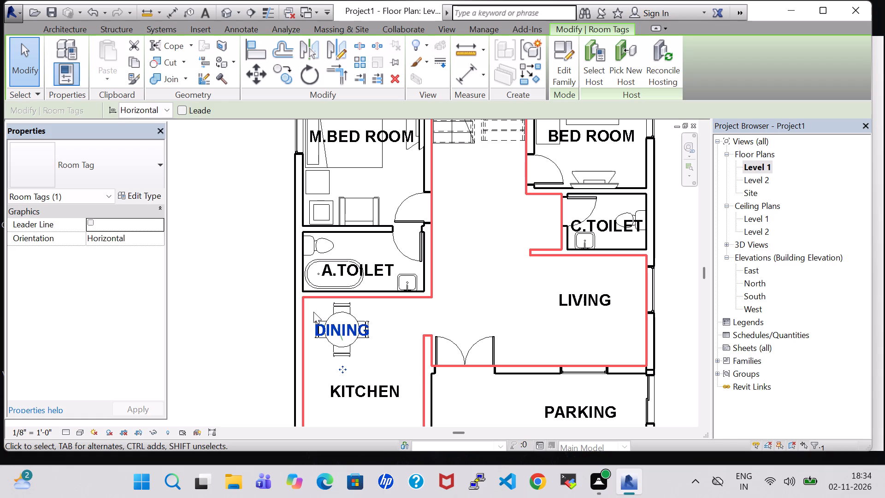
pyautogui.press('Up')
pyautogui.press('Right')
pyautogui.click(275, 317)
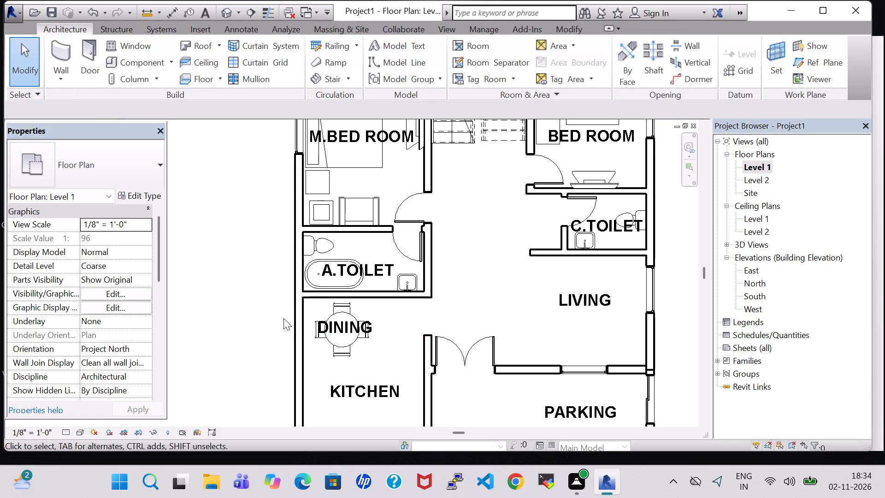
# Open the Specialty Equipment folder of the US Imperial library to load another component family.
pyautogui.scroll(-5, 339, 328)
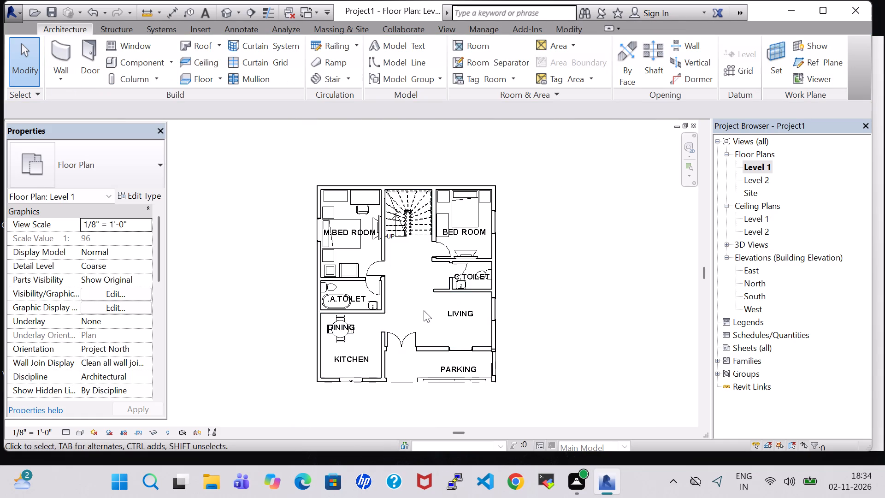
pyautogui.moveTo(420, 310); pyautogui.dragTo(421, 289, button='middle')
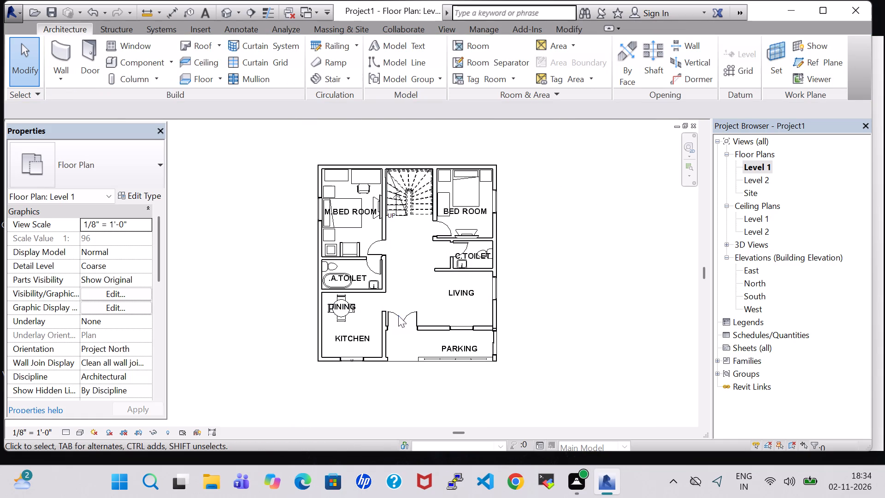
pyautogui.click(125, 56)
pyautogui.click(567, 59)
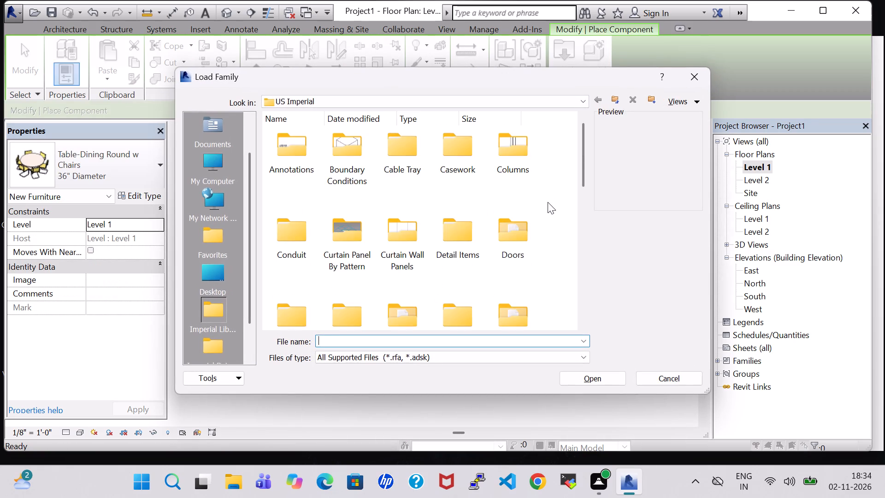
pyautogui.scroll(-4, 546, 203)
pyautogui.scroll(1, 334, 205)
pyautogui.doubleClick(350, 241)
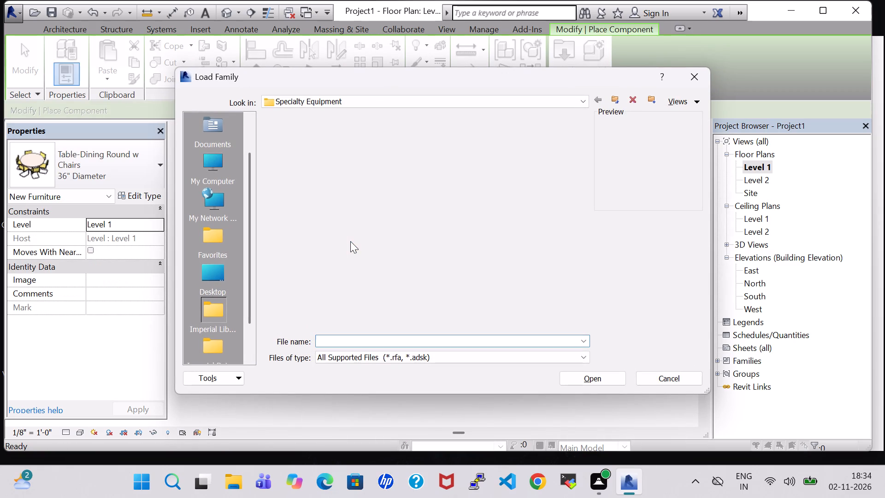
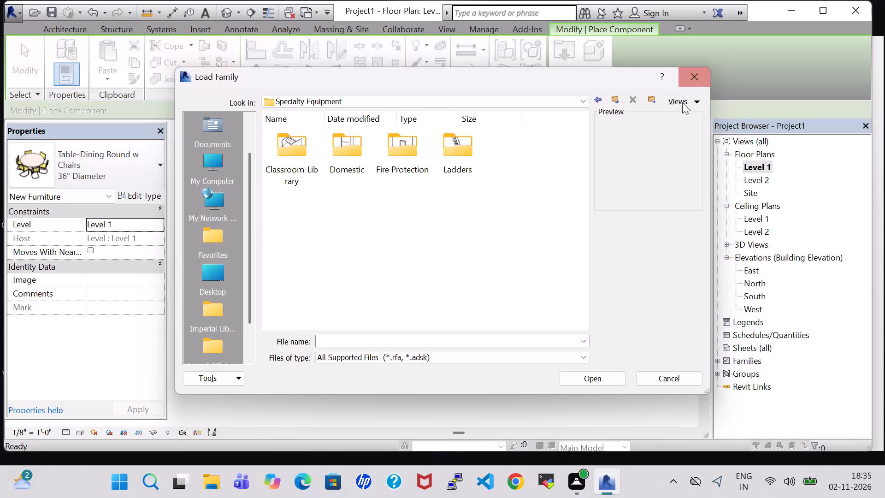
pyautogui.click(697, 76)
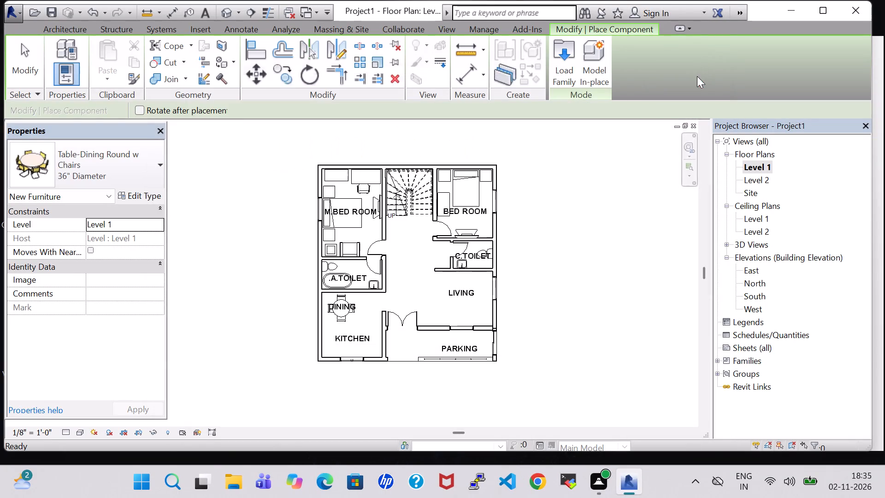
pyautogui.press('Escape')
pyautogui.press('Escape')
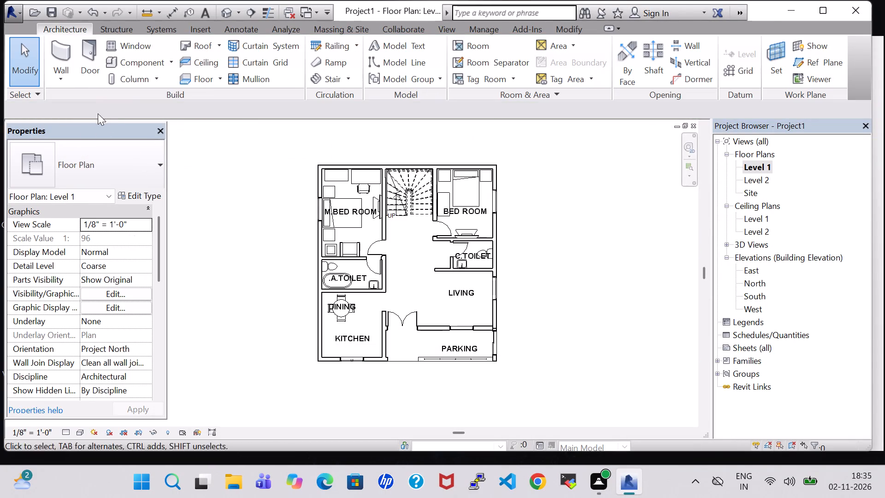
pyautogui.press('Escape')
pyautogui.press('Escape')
# Load the Kitchenette - Medium family from the Domestic folder under Specialty Equipment in the US Imperial library.
pyautogui.click(121, 64)
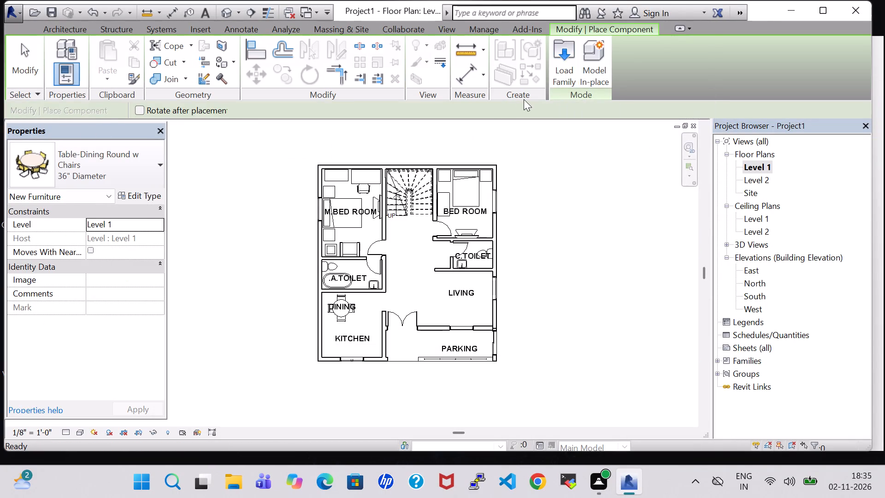
pyautogui.click(558, 64)
pyautogui.scroll(-2, 425, 250)
pyautogui.scroll(-1, 372, 242)
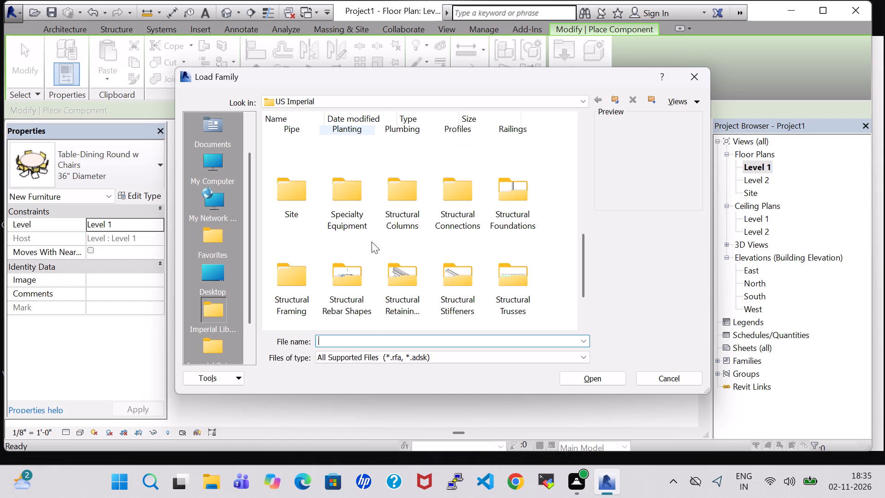
pyautogui.doubleClick(363, 206)
pyautogui.doubleClick(347, 144)
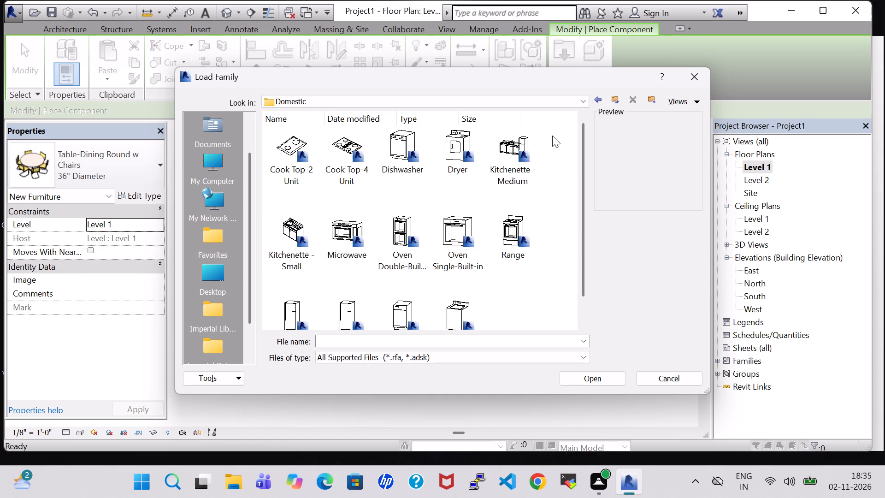
pyautogui.click(488, 167)
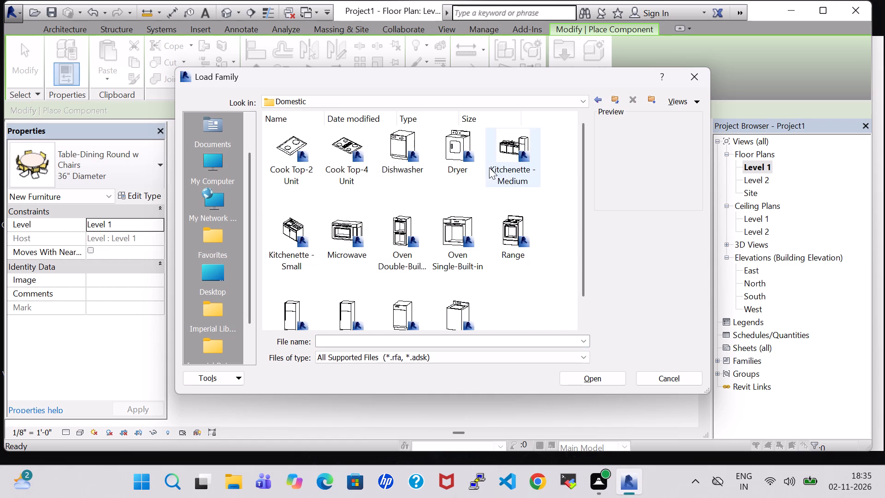
pyautogui.click(495, 167)
pyautogui.click(596, 384)
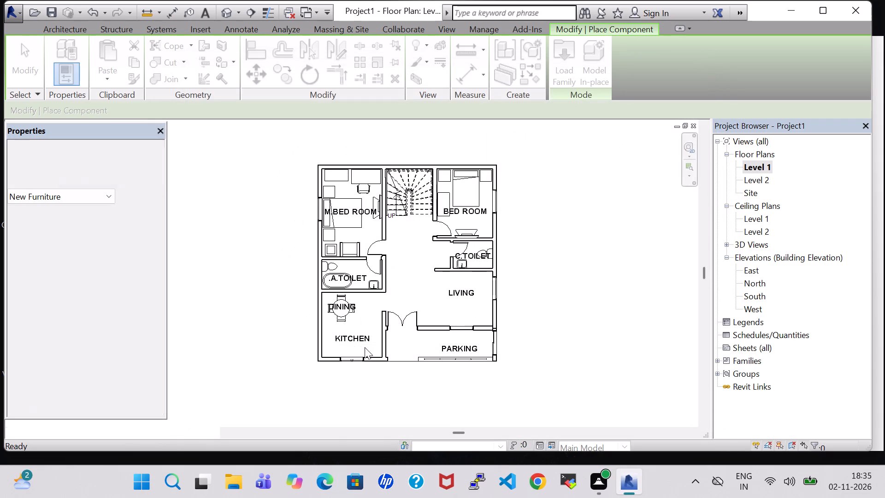
# Place the Kitchenette - Medium, rotated 180 degrees, against the inner face of the kitchen's window wall.
pyautogui.scroll(9, 353, 342)
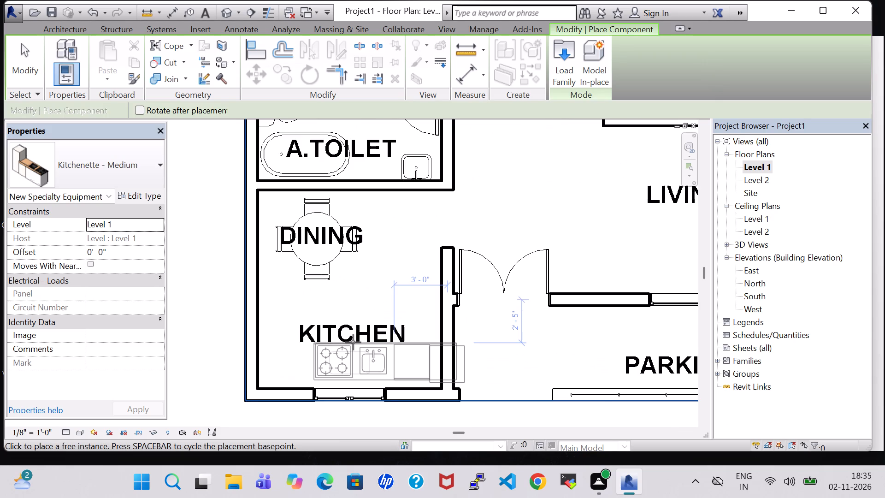
pyautogui.press('space')
pyautogui.press('space')
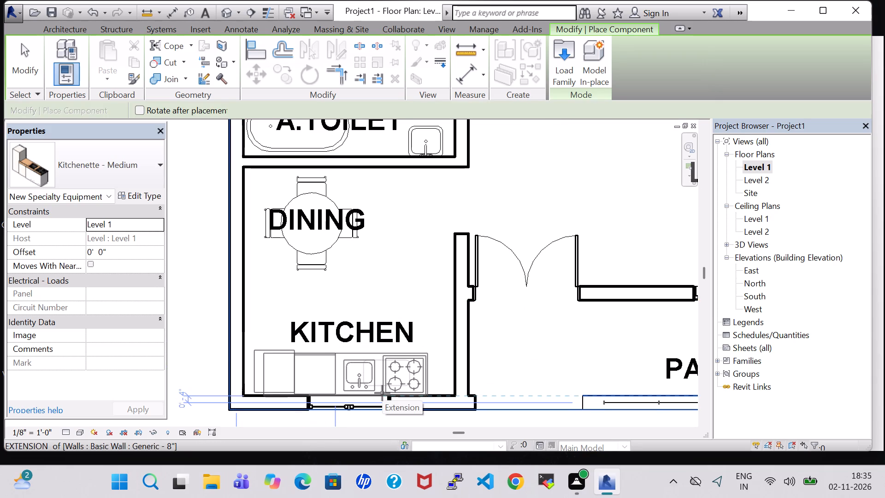
pyautogui.click(381, 398)
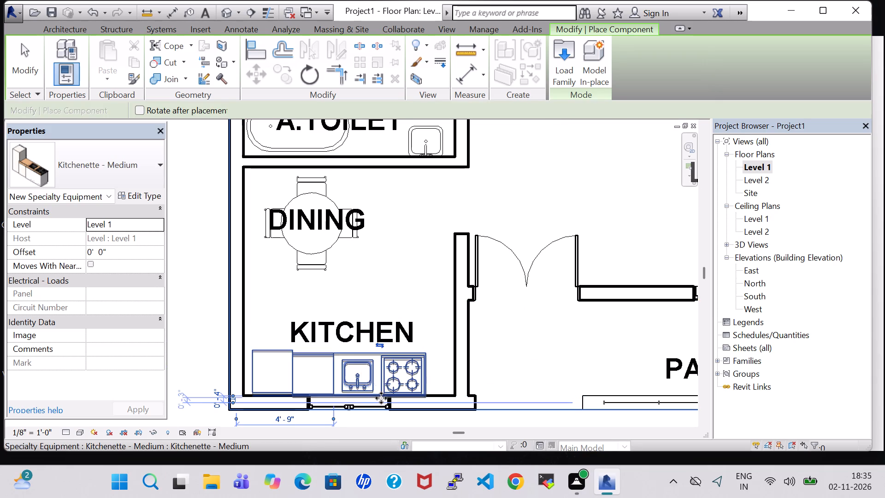
pyautogui.press('Escape')
pyautogui.press('Escape')
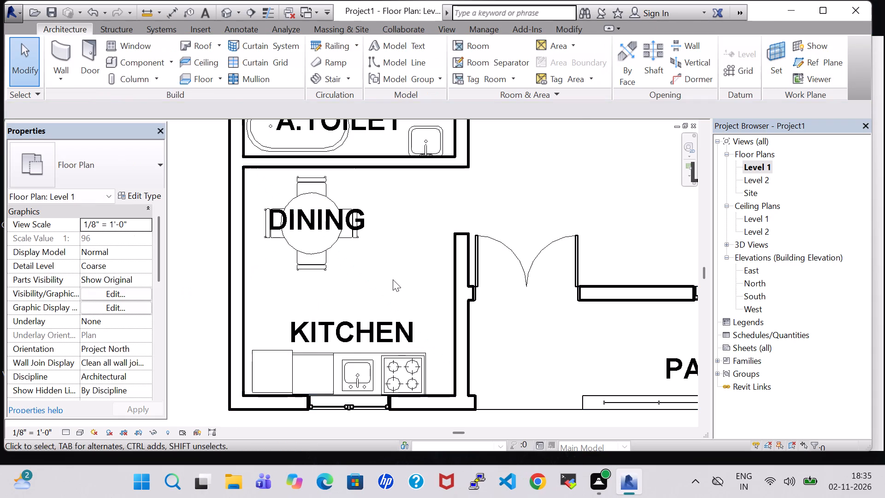
pyautogui.press('Escape')
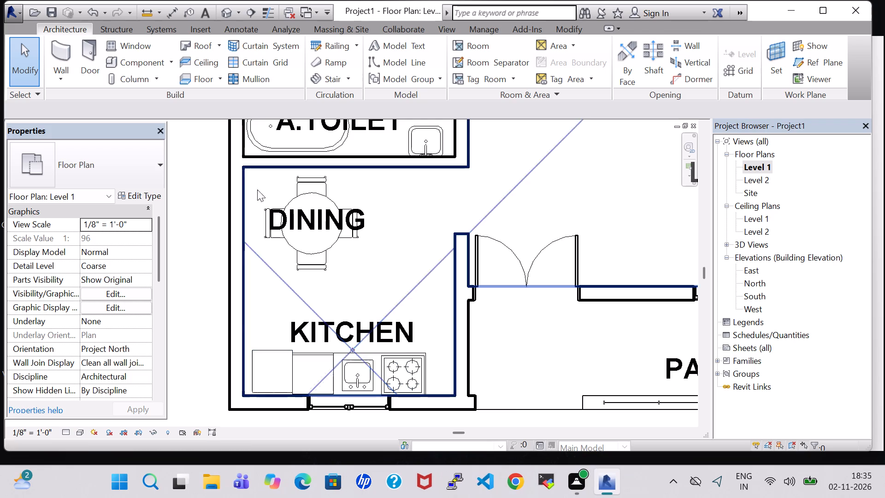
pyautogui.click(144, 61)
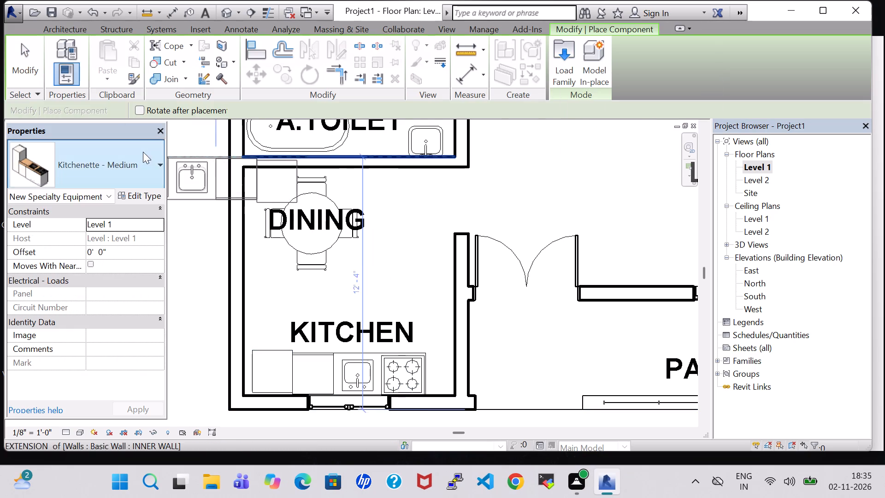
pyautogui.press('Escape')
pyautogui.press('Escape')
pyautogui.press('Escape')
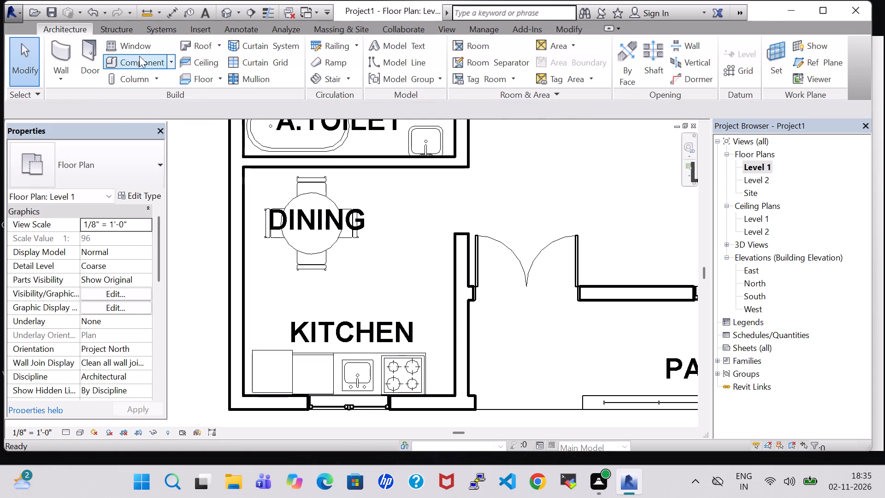
# Examine the component types already loaded in the project for further kitchen items.
pyautogui.click(140, 59)
pyautogui.click(126, 166)
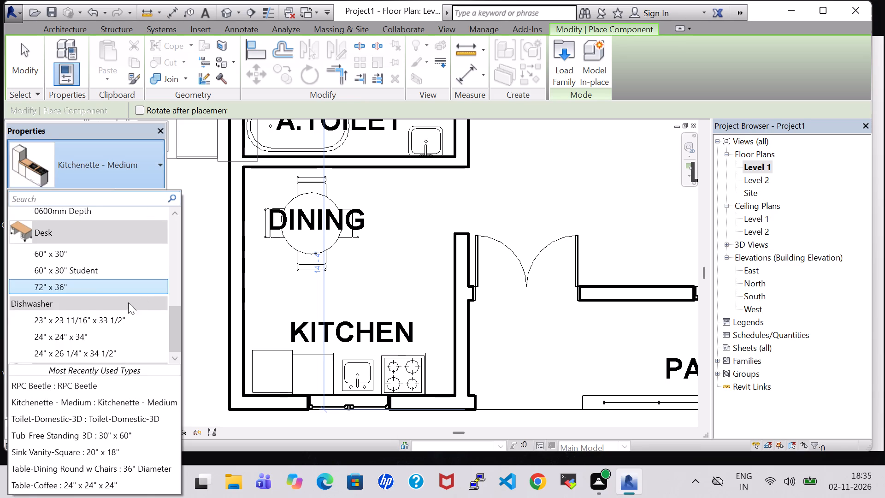
pyautogui.scroll(4, 98, 284)
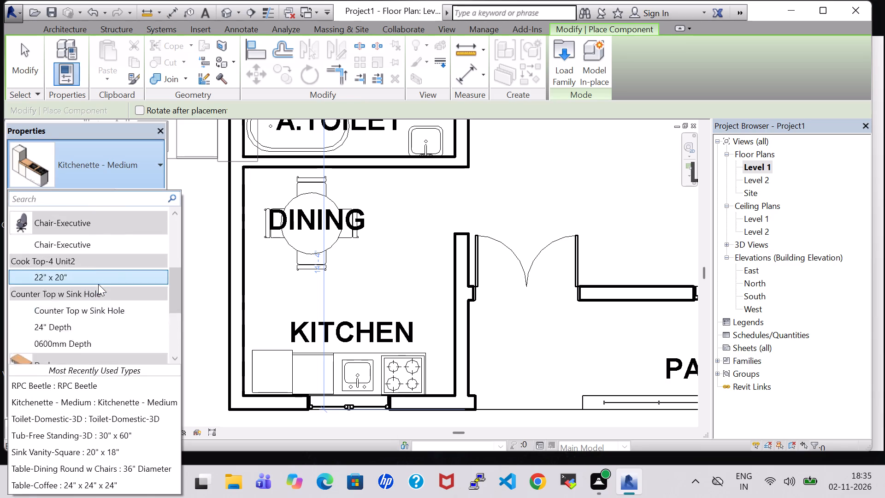
pyautogui.scroll(9, 98, 284)
pyautogui.scroll(-10, 98, 284)
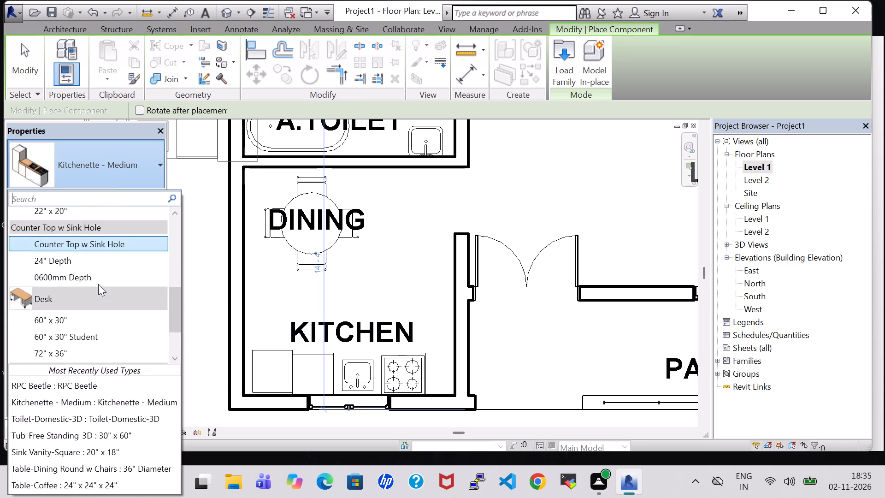
pyautogui.scroll(-10, 98, 284)
pyautogui.press('Escape')
pyautogui.press('Escape')
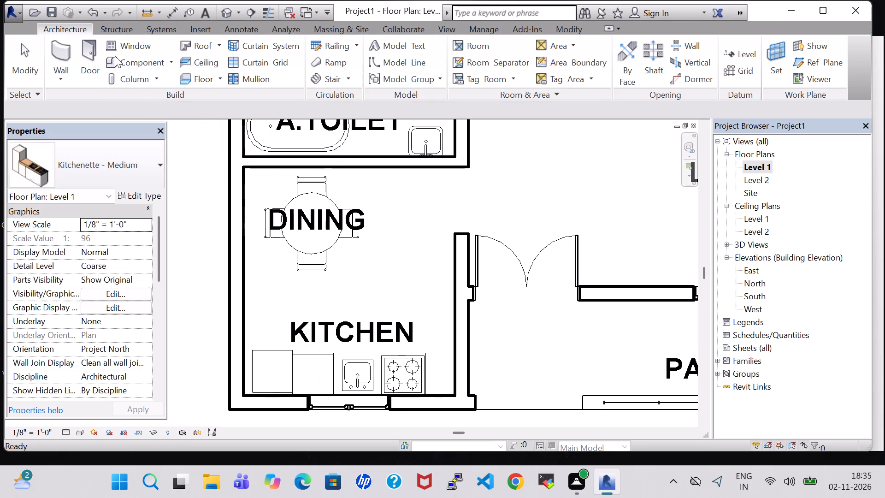
pyautogui.press('Escape')
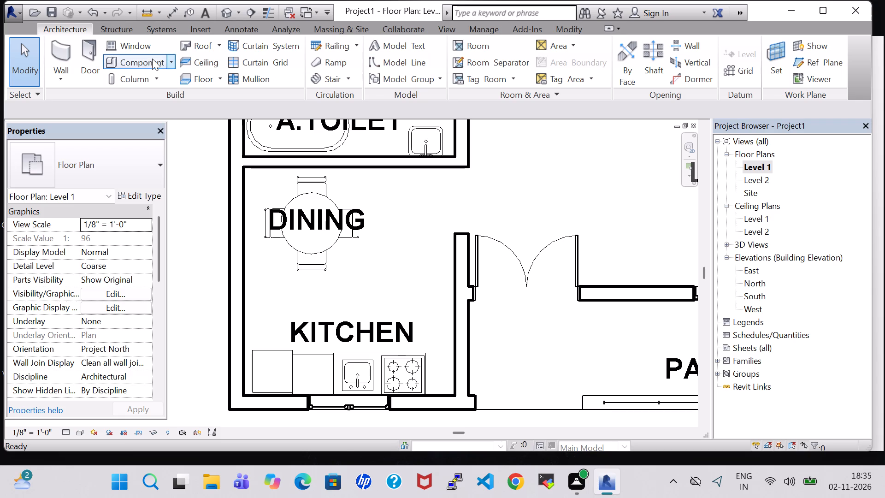
# Load the Oven Double-Built-in family from the Specialty Equipment library's Domestic folder.
pyautogui.click(152, 59)
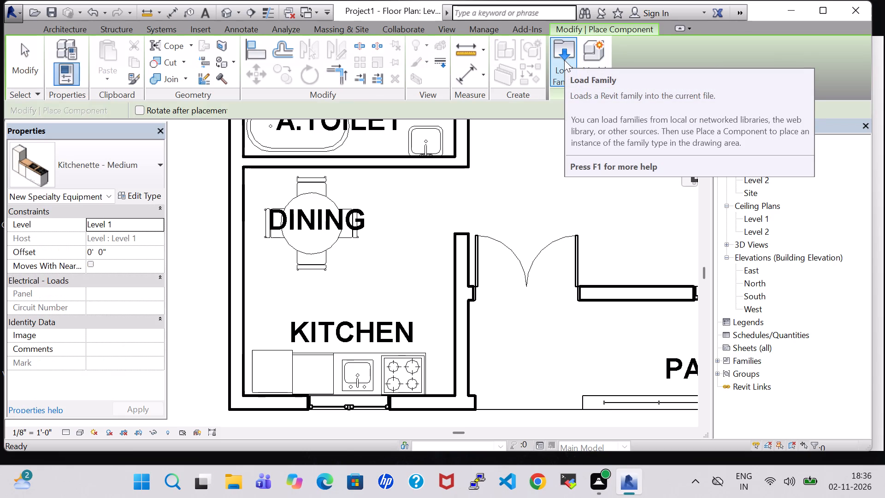
pyautogui.scroll(-2, 556, 188)
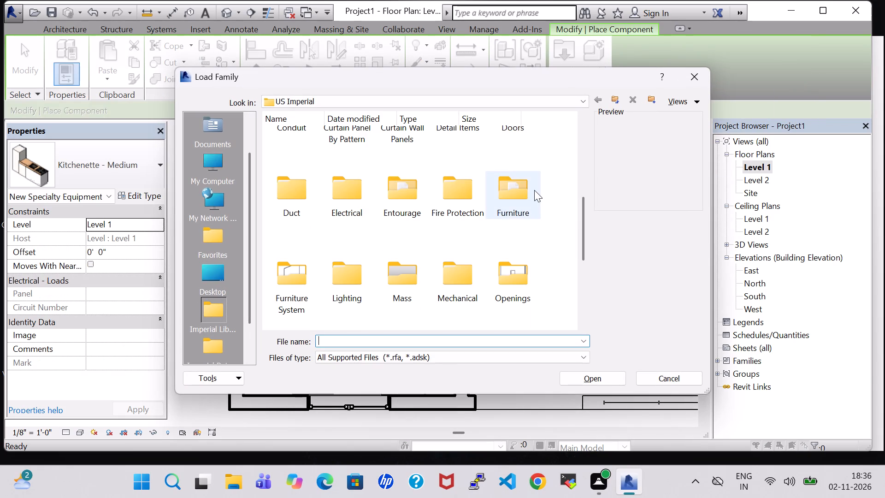
pyautogui.scroll(-1, 445, 186)
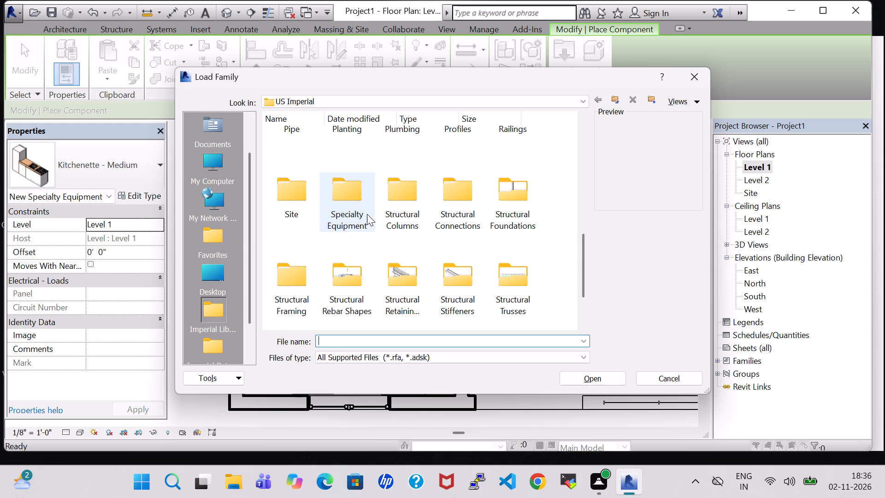
pyautogui.scroll(2, 367, 214)
pyautogui.doubleClick(500, 195)
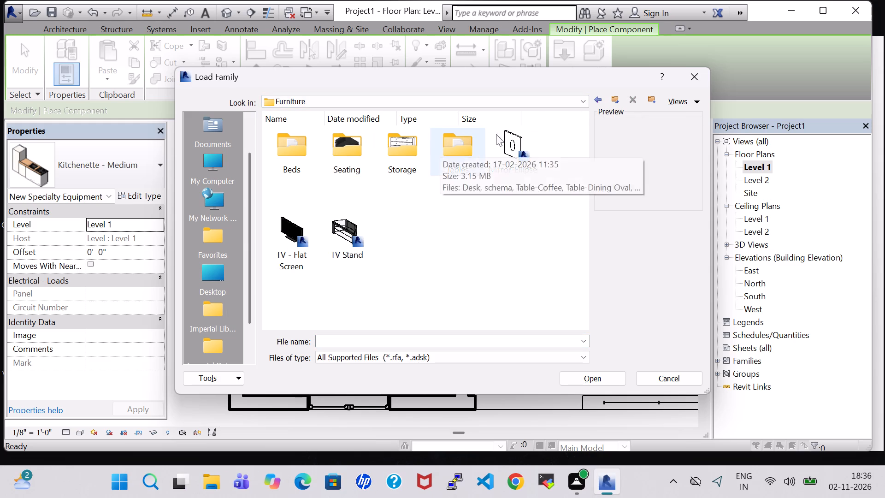
pyautogui.click(599, 101)
pyautogui.scroll(-4, 403, 197)
pyautogui.scroll(1, 368, 179)
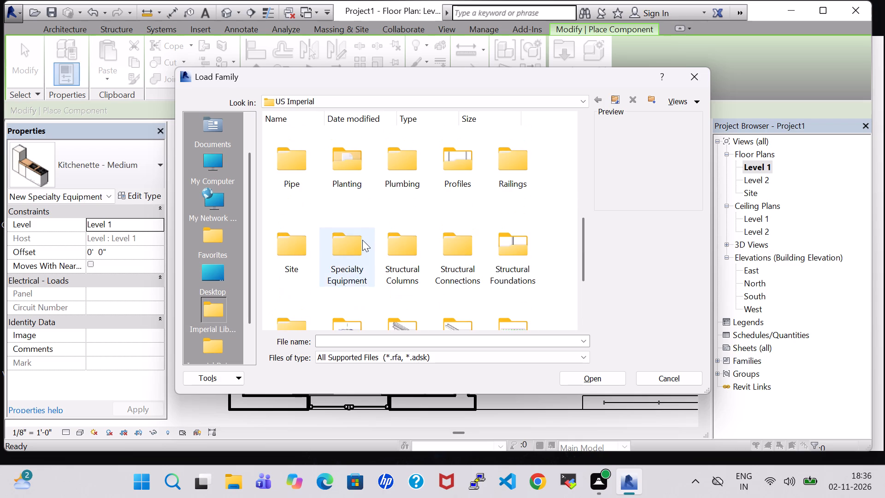
pyautogui.doubleClick(362, 242)
pyautogui.doubleClick(347, 168)
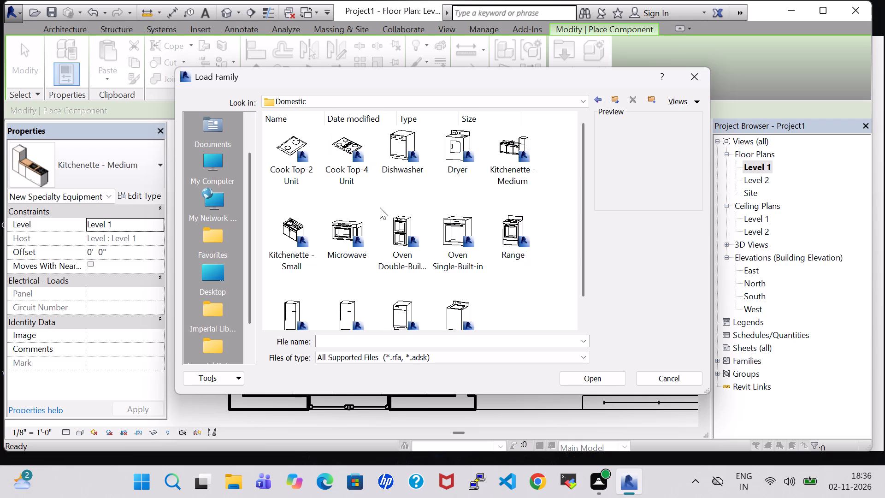
pyautogui.click(404, 235)
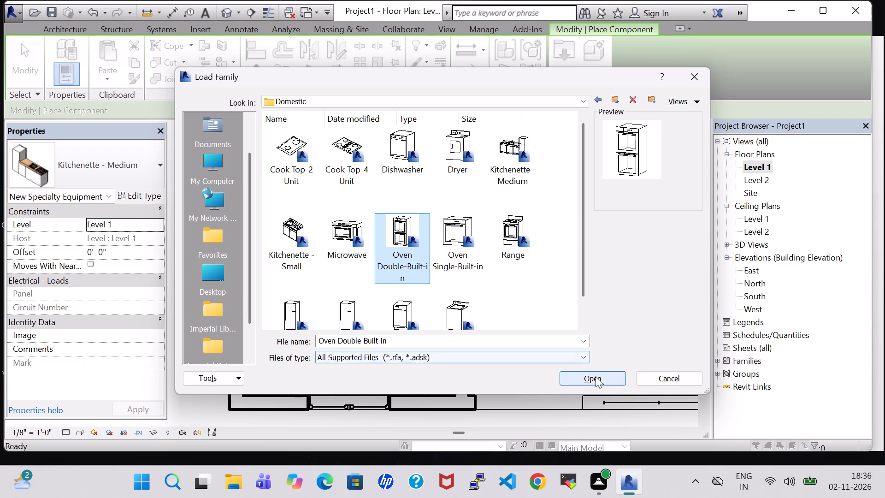
pyautogui.click(596, 376)
# Place the 21 1/2" x 39 1/4" x 21" double oven, rotated 90 degrees, against the kitchen's west wall between dining table and kitchenette.
pyautogui.press('space')
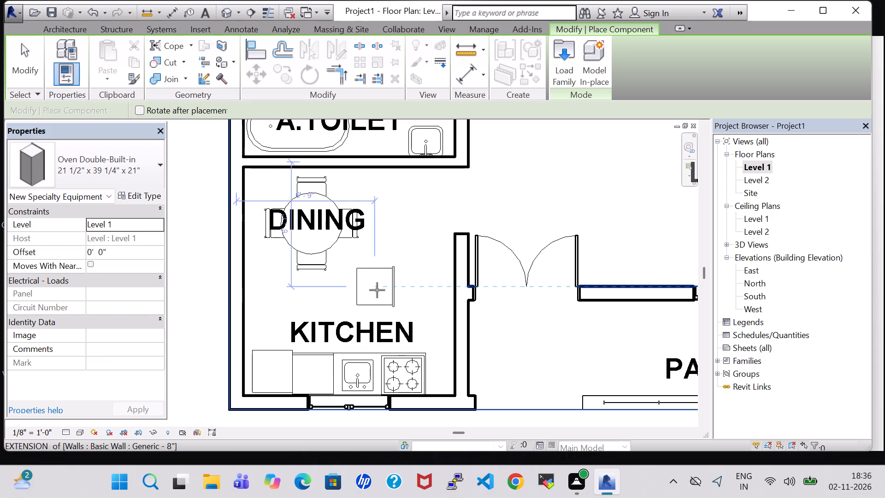
pyautogui.click(264, 293)
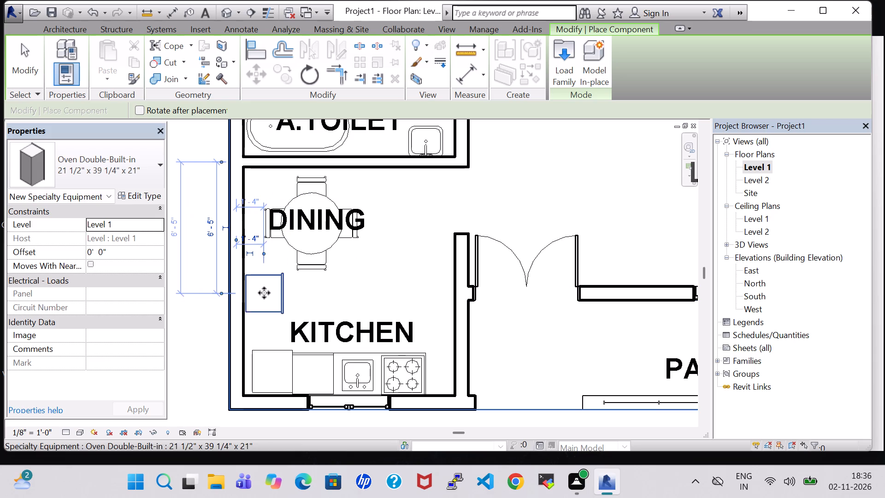
pyautogui.press('Escape')
pyautogui.press('Escape')
pyautogui.press('Escape')
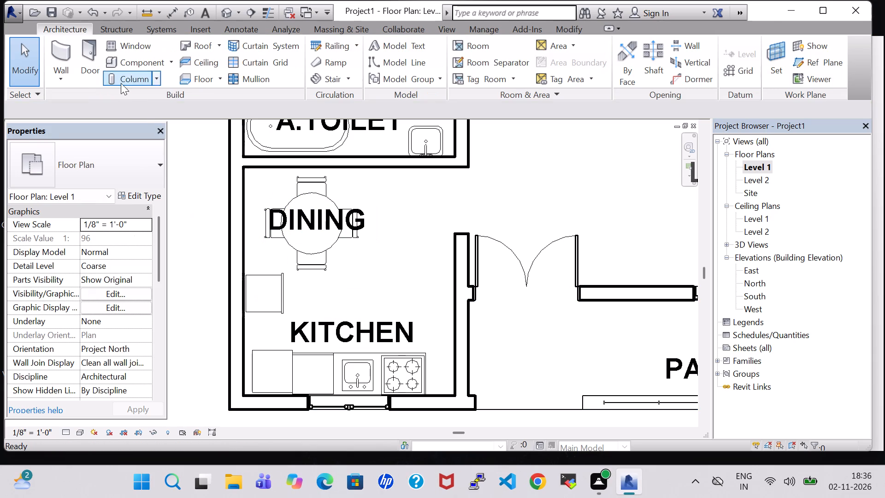
# Place a rotated Counter Top w Sink Hole, 24" Depth, along the kitchen's east wall, just above the kitchenette in plan.
pyautogui.click(123, 65)
pyautogui.click(89, 148)
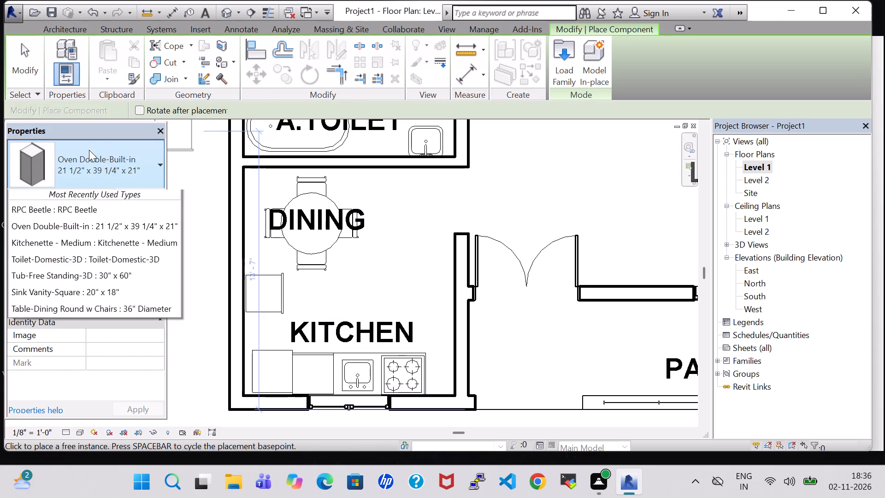
pyautogui.scroll(2, 83, 331)
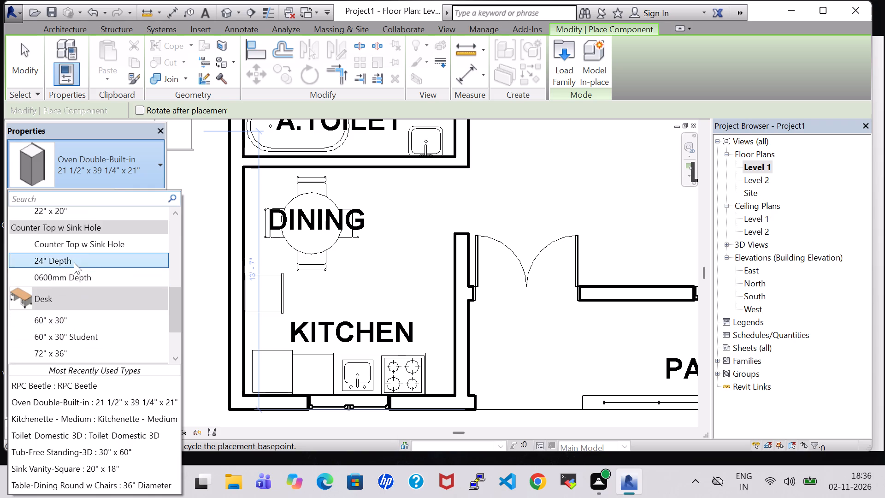
pyautogui.click(74, 262)
pyautogui.press('space')
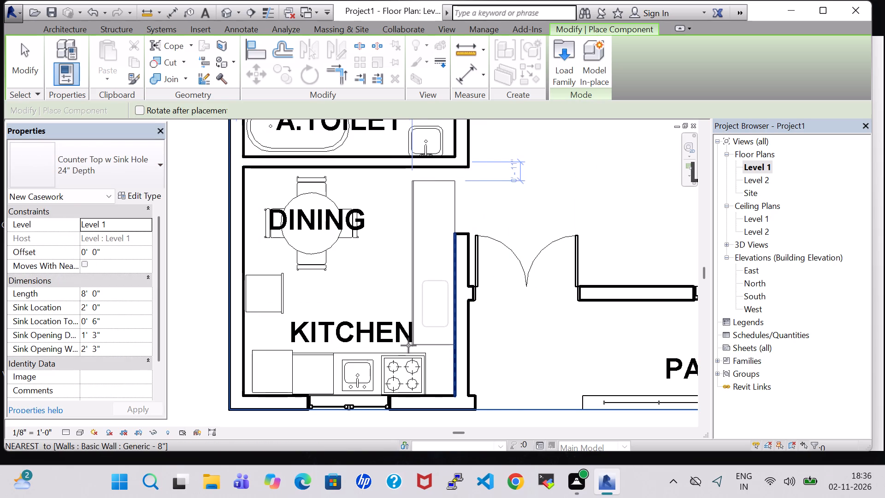
pyautogui.click(408, 345)
pyautogui.press('Escape')
pyautogui.press('Escape')
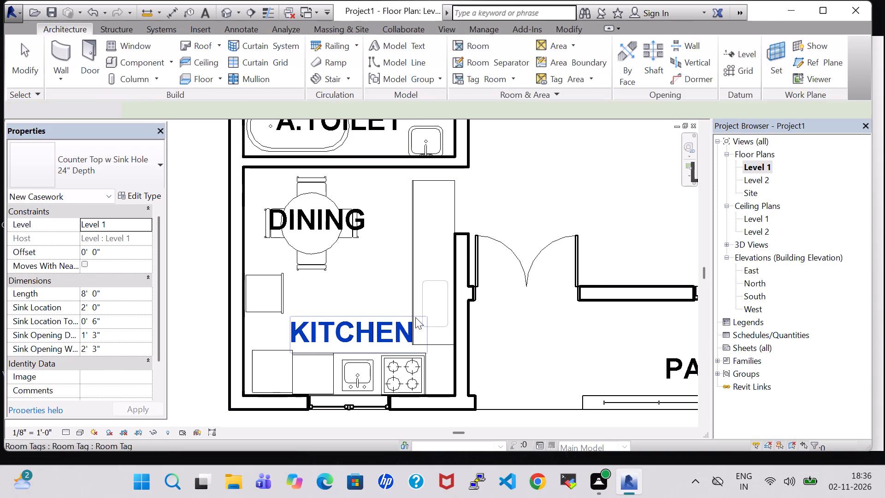
# Nudge the kitchenette two increments toward the kitchen's west wall.
pyautogui.click(379, 358)
pyautogui.press('Left')
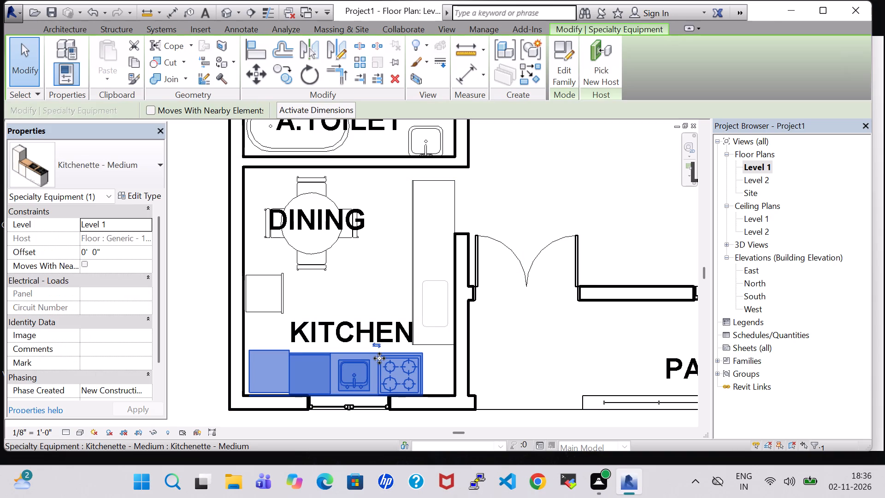
pyautogui.press('Left')
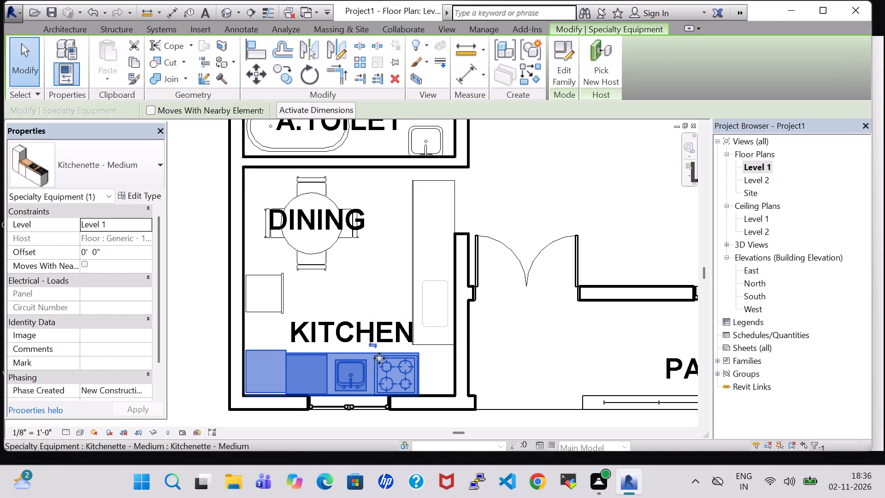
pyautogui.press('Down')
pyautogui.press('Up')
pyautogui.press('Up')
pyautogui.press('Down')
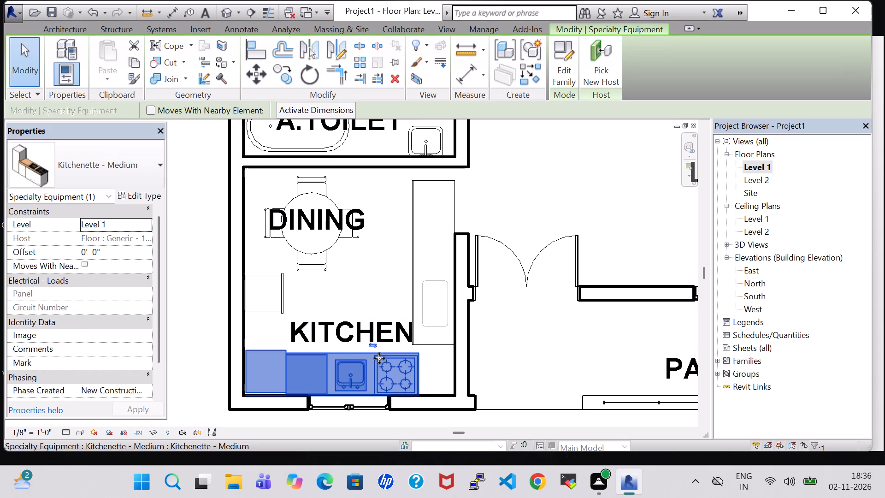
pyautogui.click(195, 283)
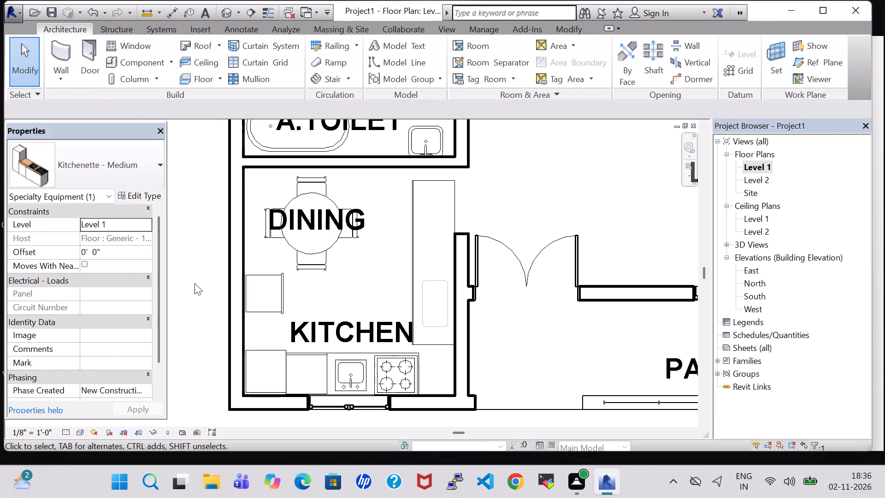
# Set the length of the countertop along the kitchen's east wall to 5' 0".
pyautogui.click(415, 222)
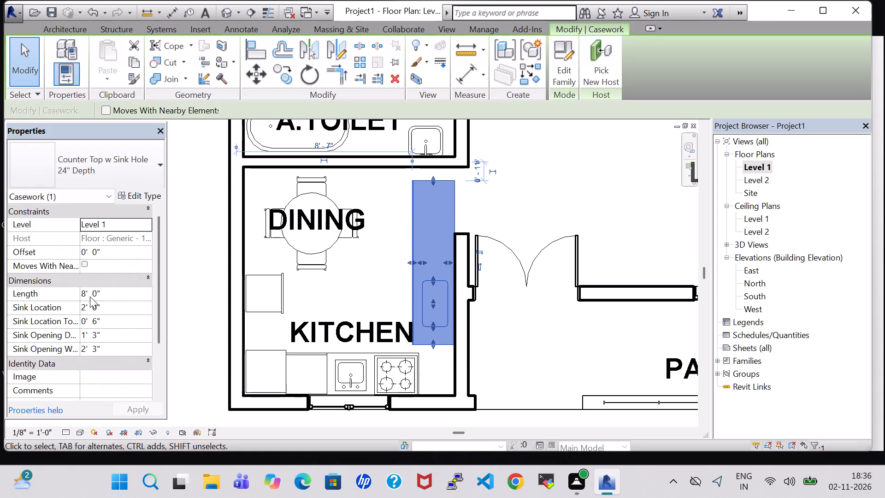
pyautogui.click(88, 296)
pyautogui.press('Left')
pyautogui.press('BackSpace')
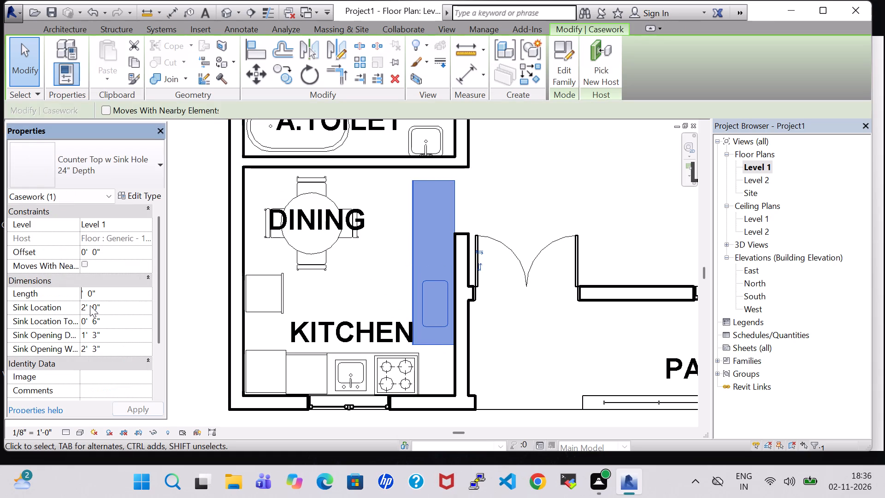
pyautogui.press('5')
pyautogui.press('Return')
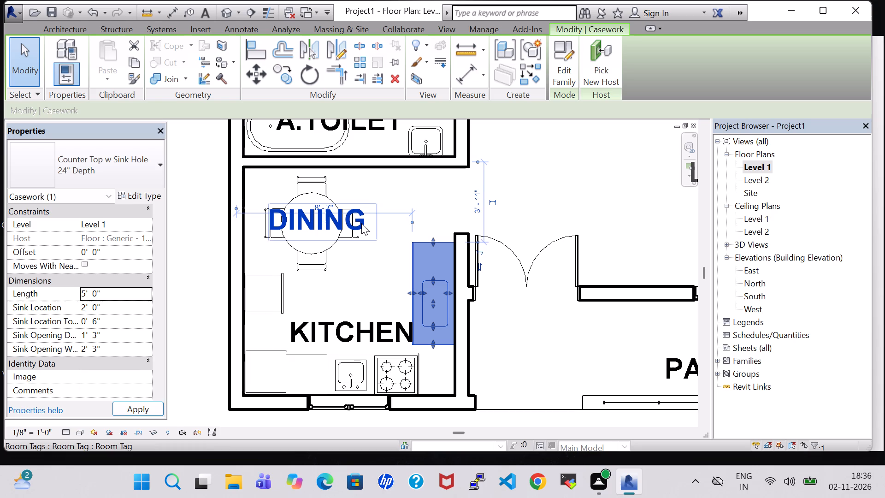
# Nudge the countertop two increments north along the kitchen's east wall, away from the kitchenette.
pyautogui.press('Up')
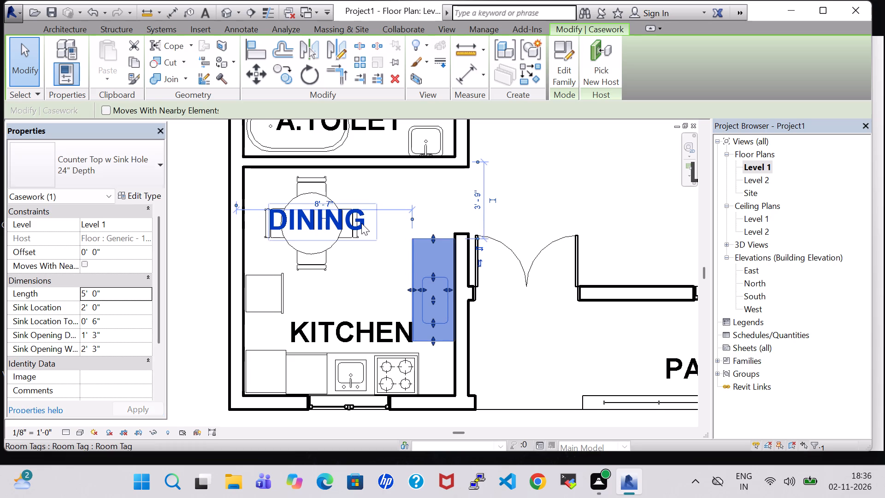
pyautogui.press('Up')
pyautogui.click(565, 184)
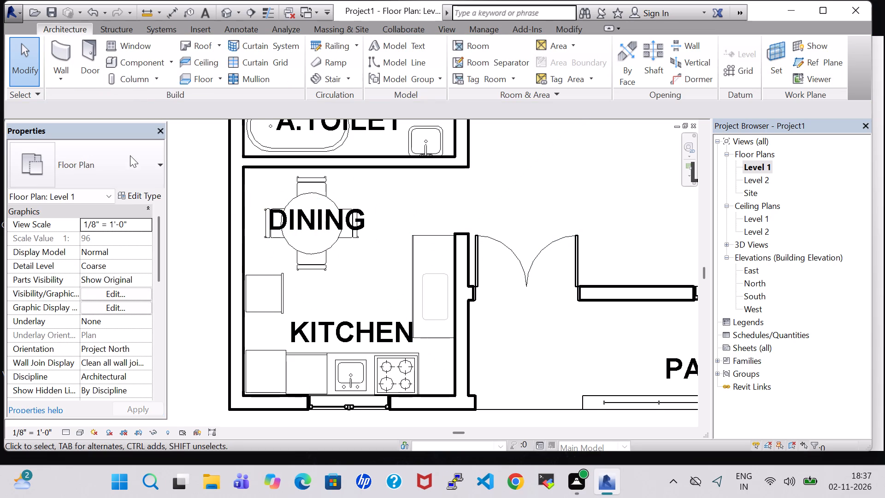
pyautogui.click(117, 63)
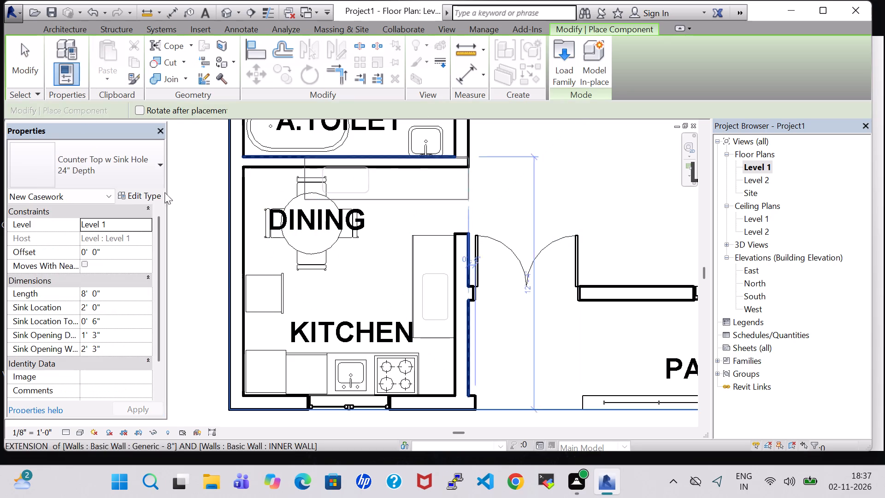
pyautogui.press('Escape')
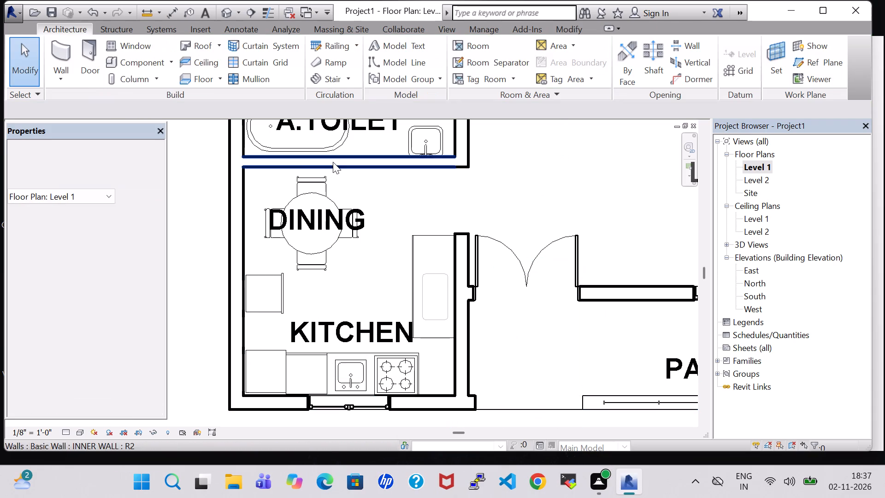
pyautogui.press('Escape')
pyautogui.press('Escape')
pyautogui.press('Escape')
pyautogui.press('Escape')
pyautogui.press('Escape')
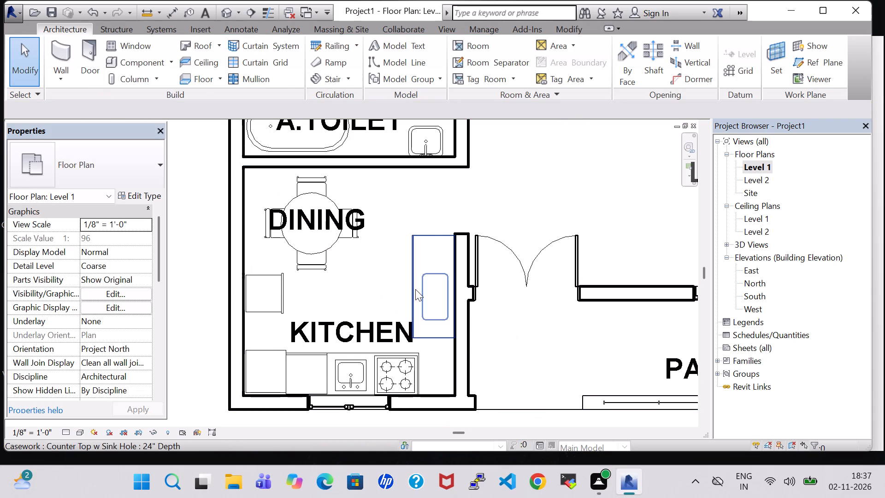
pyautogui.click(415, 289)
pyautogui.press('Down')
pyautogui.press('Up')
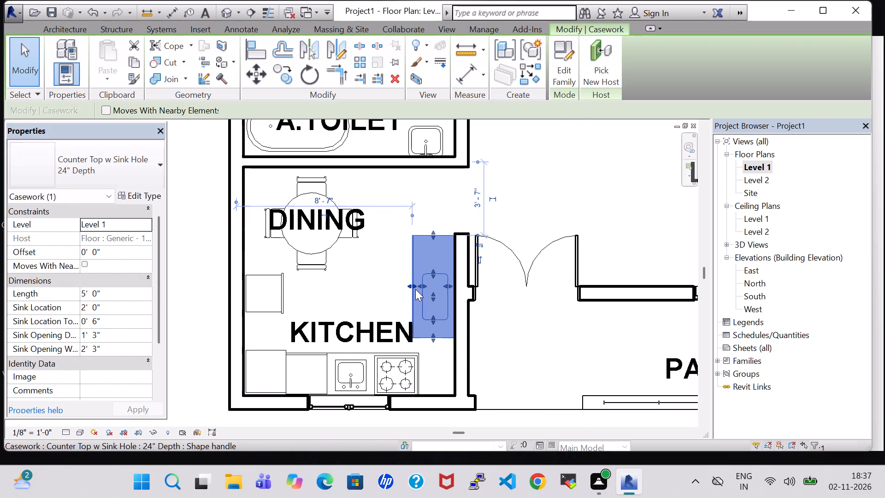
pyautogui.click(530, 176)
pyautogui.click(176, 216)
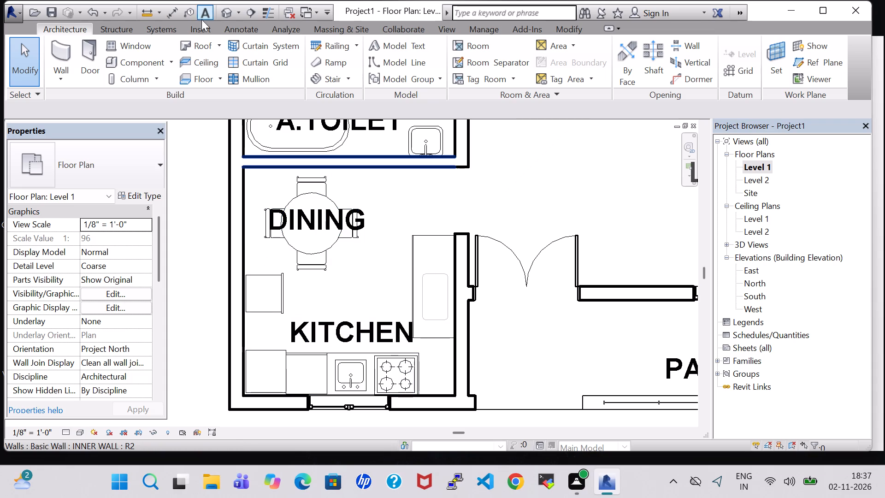
# Examine the furnished house in the 3D view, focusing on the kitchen and the kitchenette behind its window.
pyautogui.click(230, 9)
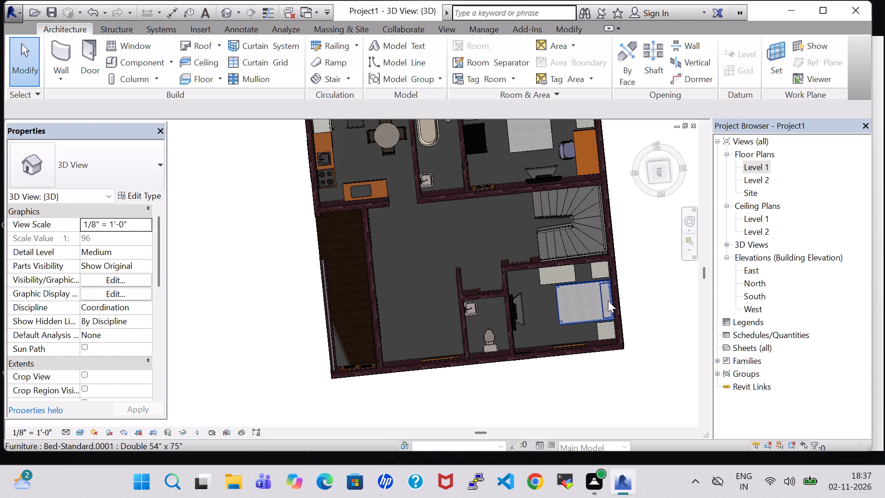
pyautogui.keyDown('shift'); pyautogui.moveTo(428, 272); pyautogui.dragTo(431, 272, button='middle'); pyautogui.keyUp('shift')
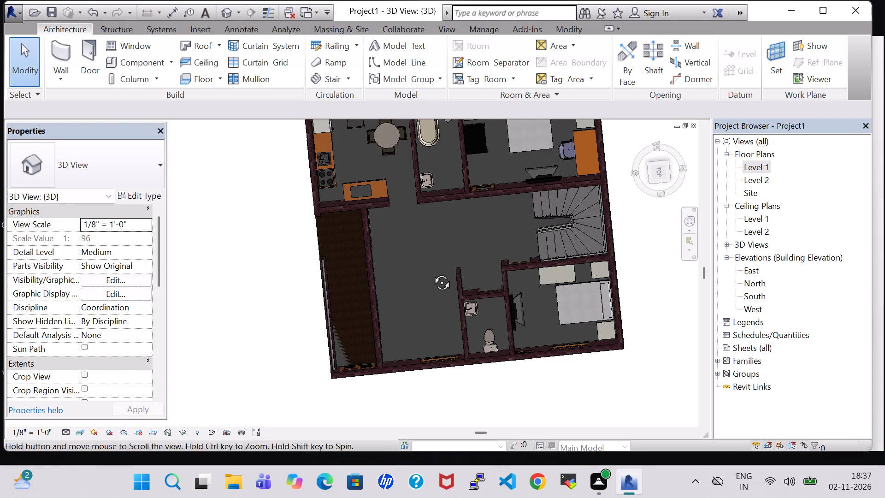
pyautogui.keyDown('shift'); pyautogui.moveTo(431, 272); pyautogui.dragTo(489, 200, button='middle'); pyautogui.keyUp('shift')
pyautogui.keyDown('shift'); pyautogui.moveTo(454, 267); pyautogui.dragTo(460, 258, button='middle'); pyautogui.keyUp('shift')
pyautogui.keyDown('shift'); pyautogui.moveTo(477, 222); pyautogui.dragTo(503, 163, button='middle'); pyautogui.keyUp('shift')
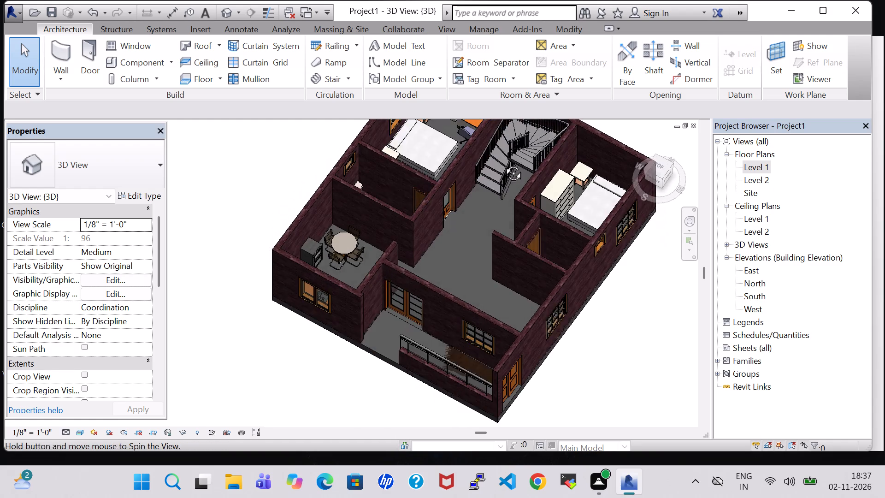
pyautogui.keyDown('shift'); pyautogui.moveTo(503, 163); pyautogui.dragTo(505, 160, button='middle'); pyautogui.keyUp('shift')
pyautogui.keyDown('shift'); pyautogui.middleClick(280, 435); pyautogui.keyUp('shift')
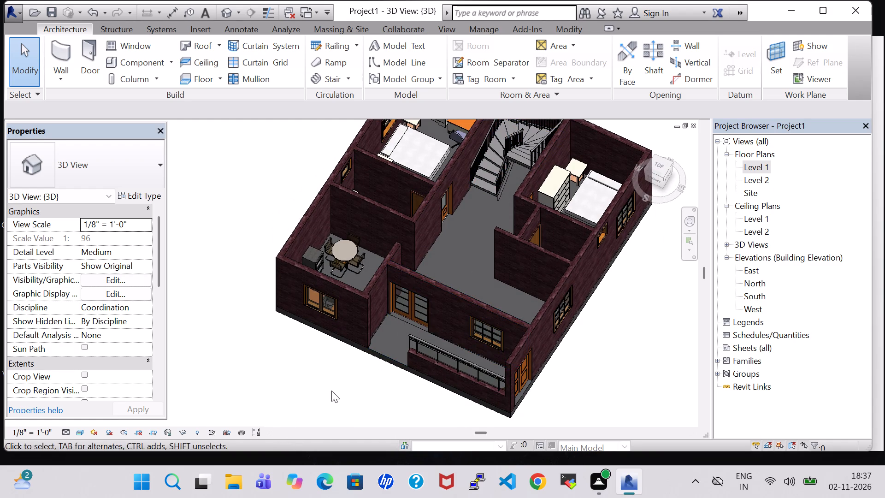
pyautogui.keyDown('shift'); pyautogui.moveTo(328, 392); pyautogui.dragTo(401, 317, button='middle'); pyautogui.keyUp('shift')
pyautogui.click(411, 323)
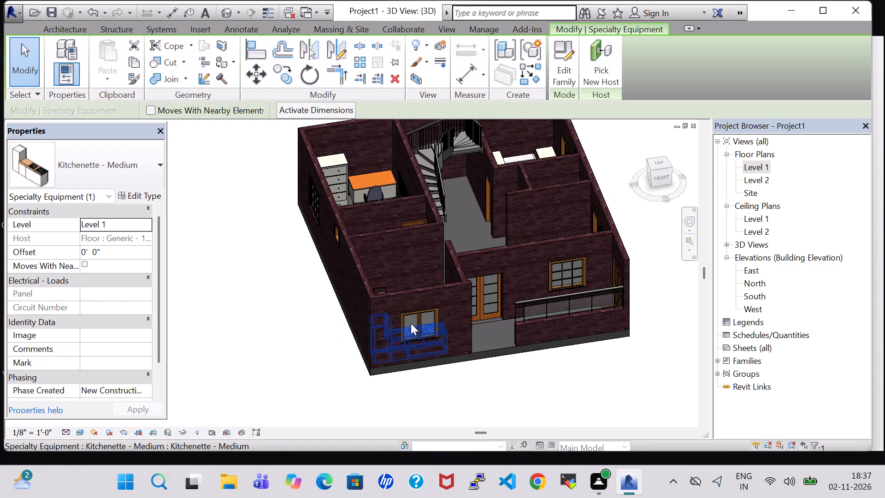
pyautogui.click(451, 378)
# Raise the 48" x 48" casement window in the kitchen's south wall three increments, to a 4' 0" sill height.
pyautogui.click(425, 317)
pyautogui.press('Up')
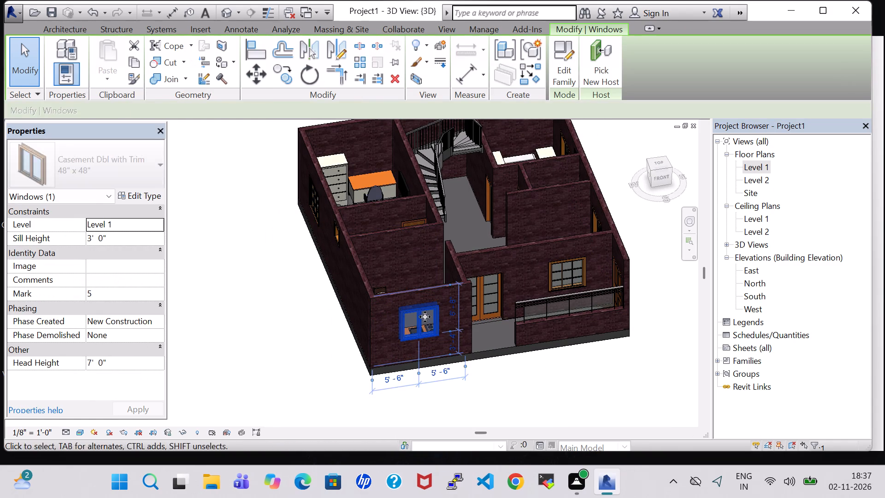
pyautogui.press('Up')
pyautogui.press('Up')
pyautogui.click(655, 291)
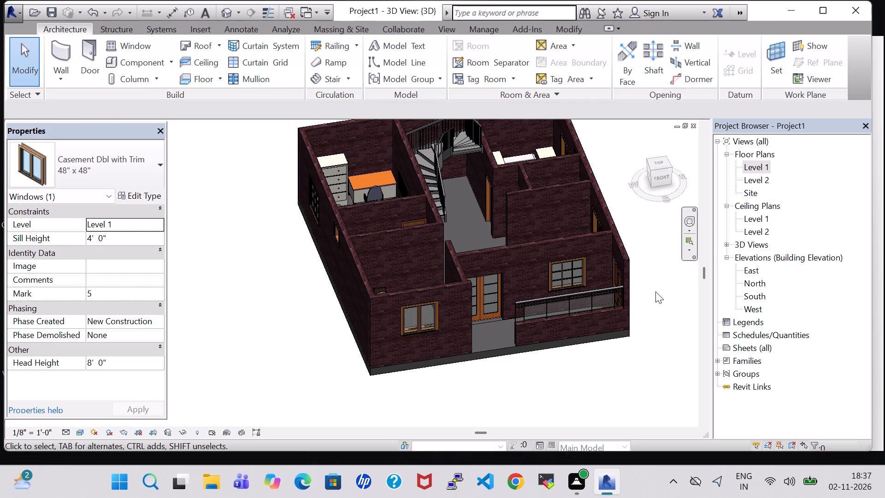
# On the Level 1 floor plan, place a TV Stand in the living room against the wall shared with C.TOILET.
pyautogui.keyDown('shift'); pyautogui.moveTo(642, 237); pyautogui.dragTo(596, 421, button='middle'); pyautogui.keyUp('shift')
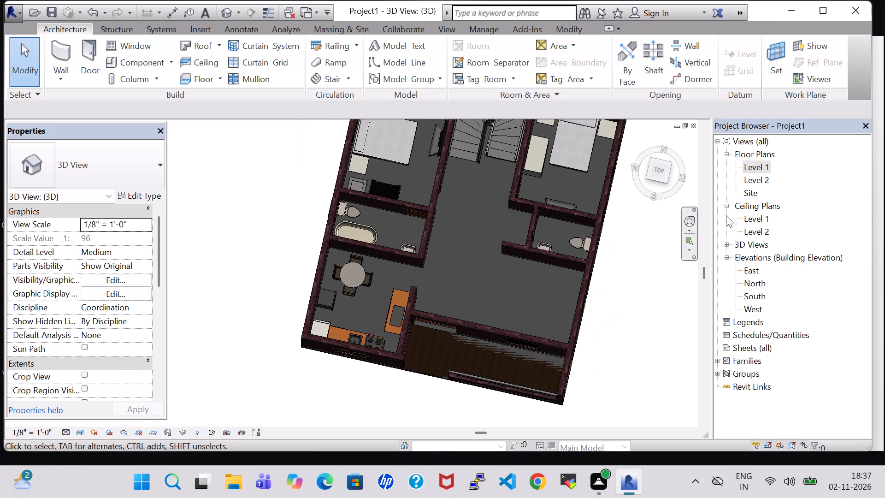
pyautogui.doubleClick(767, 162)
pyautogui.scroll(-3, 460, 247)
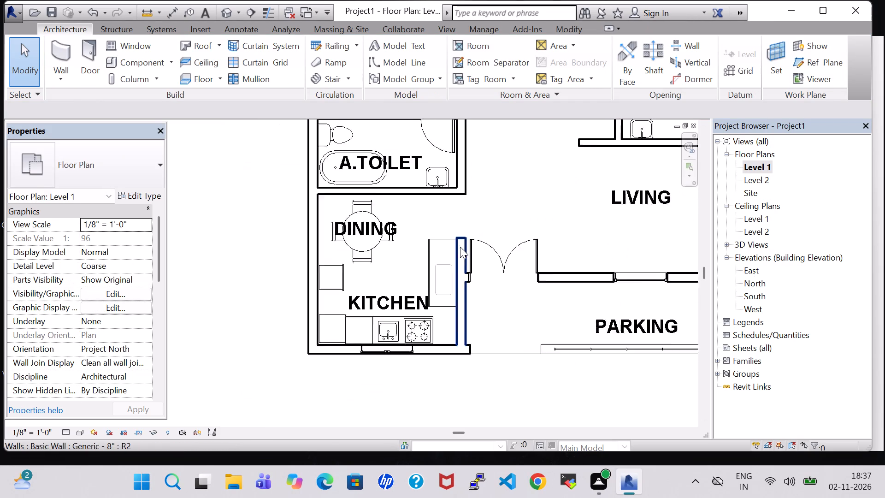
pyautogui.scroll(-1, 460, 247)
pyautogui.moveTo(496, 198); pyautogui.dragTo(395, 295, button='middle')
pyautogui.scroll(-1, 395, 295)
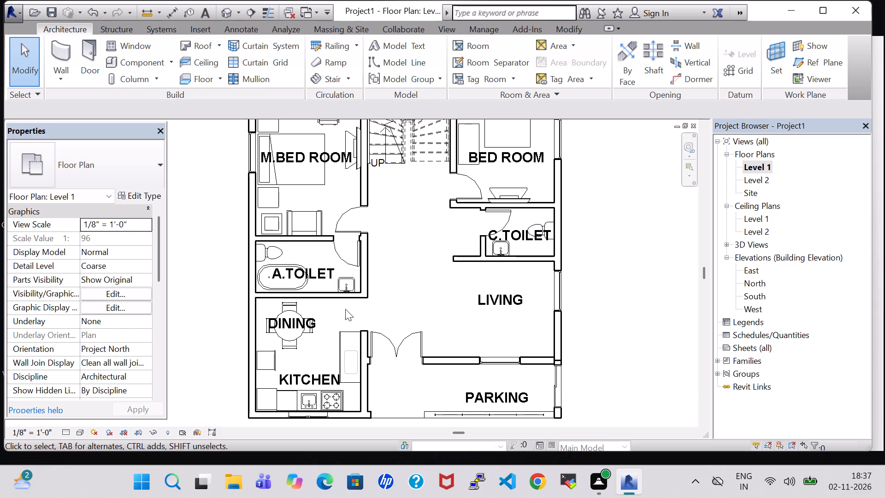
pyautogui.moveTo(607, 269); pyautogui.dragTo(556, 270, button='middle')
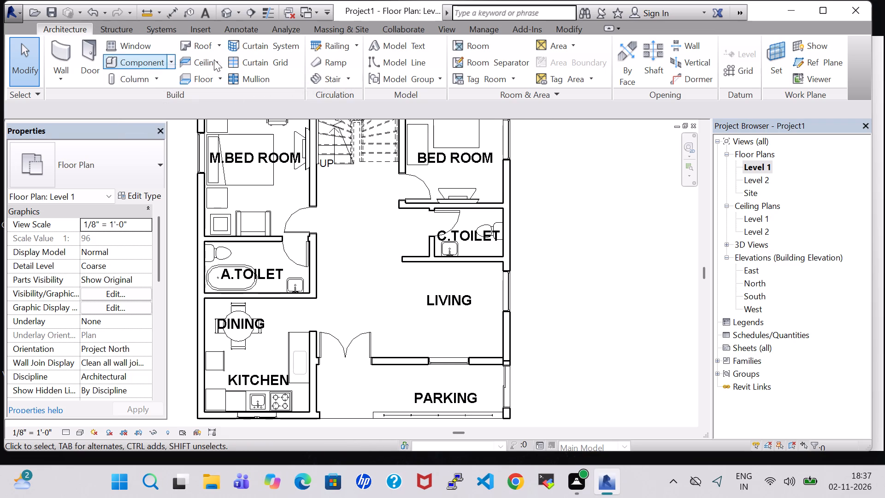
pyautogui.click(147, 65)
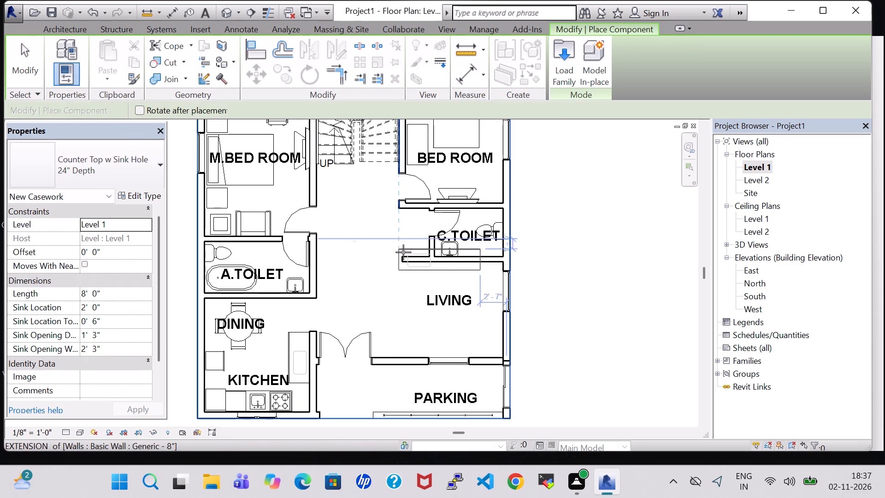
pyautogui.click(119, 166)
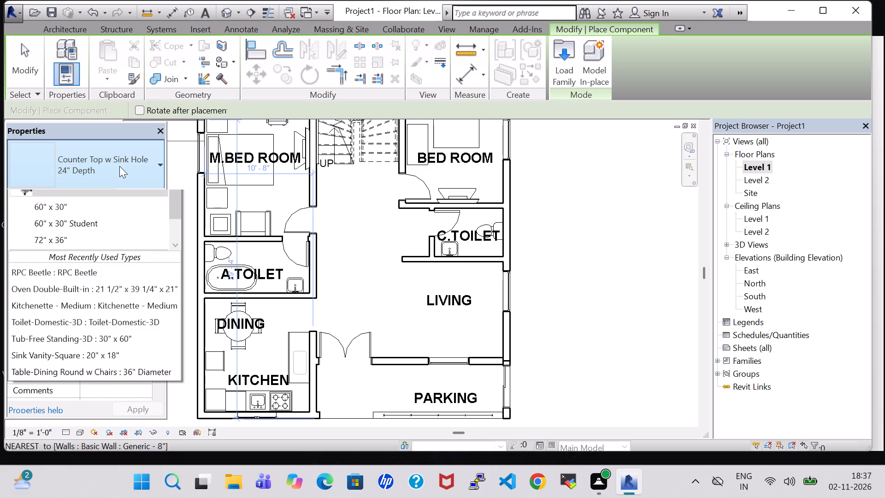
pyautogui.write('TV')
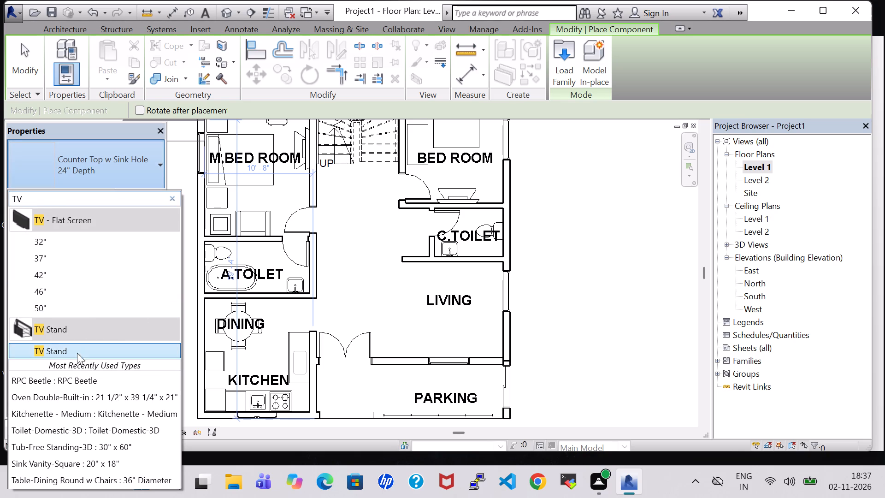
pyautogui.click(72, 354)
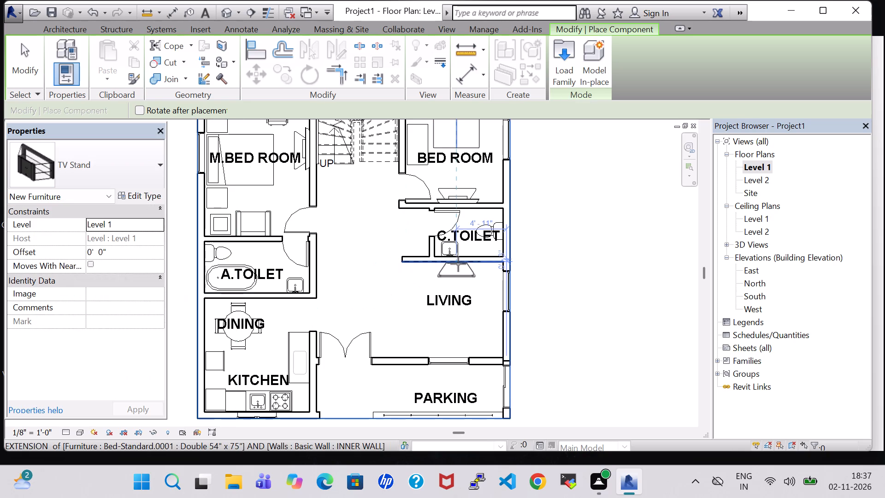
pyautogui.scroll(6, 458, 264)
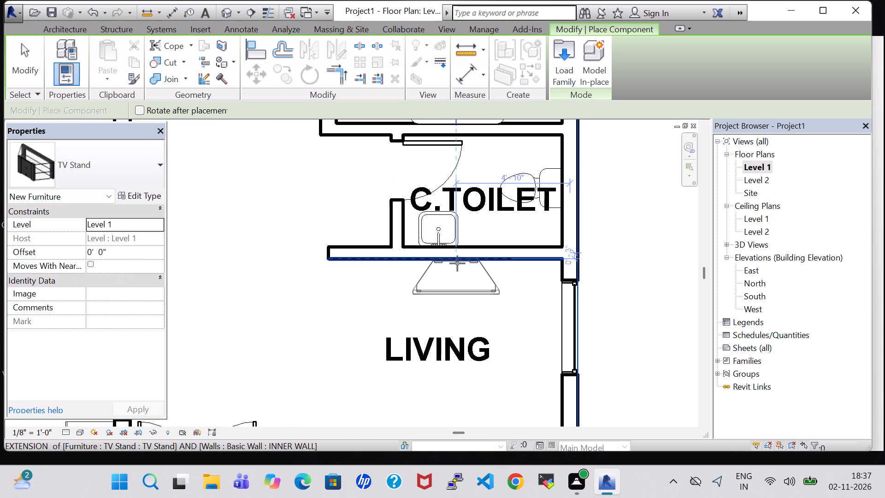
pyautogui.click(455, 261)
pyautogui.press('Escape')
pyautogui.press('Escape')
# Nudge the TV stand two increments away from the C.TOILET wall, toward the middle of the living room.
pyautogui.click(457, 296)
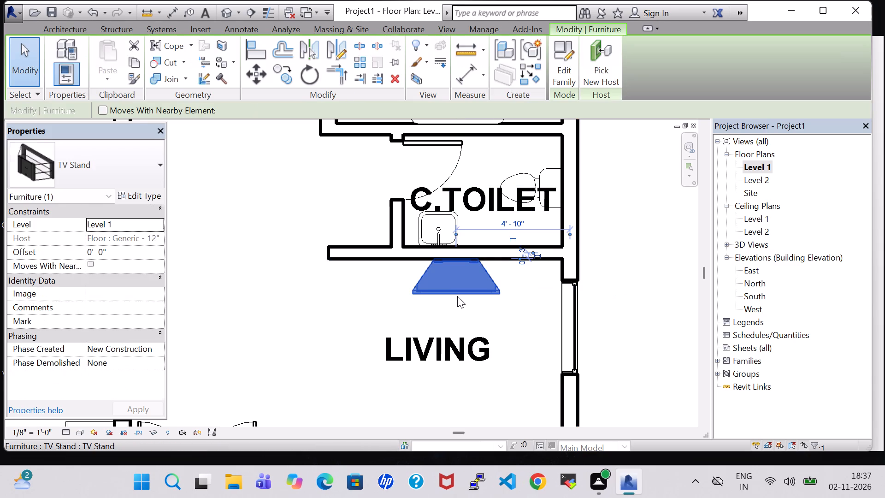
pyautogui.press('Down')
pyautogui.click(703, 298)
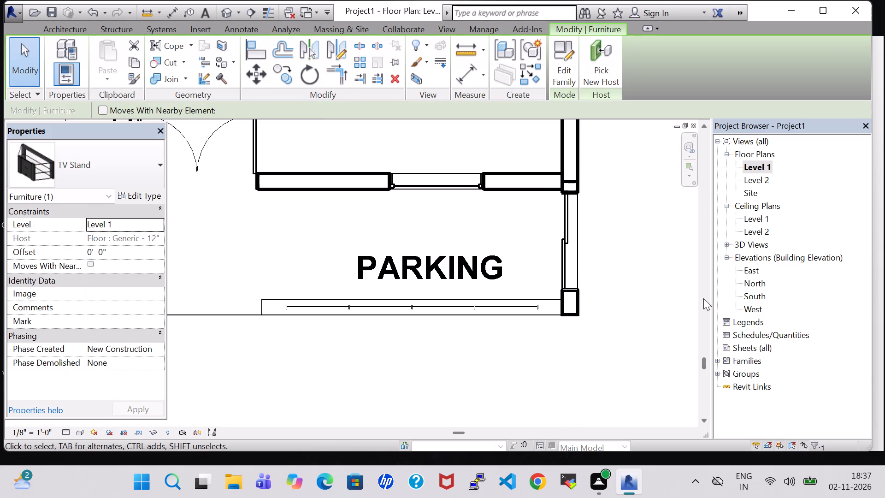
pyautogui.click(611, 271)
pyautogui.scroll(-3, 611, 271)
pyautogui.moveTo(612, 227); pyautogui.dragTo(569, 381, button='middle')
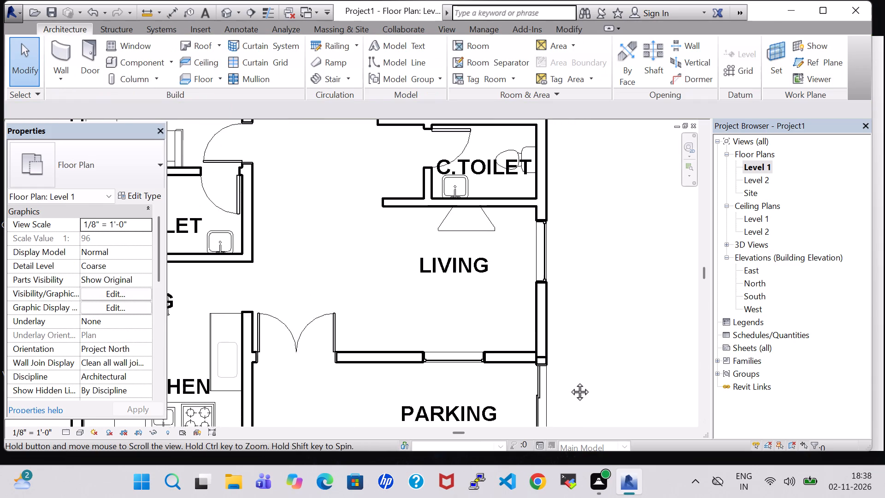
pyautogui.moveTo(569, 381); pyautogui.dragTo(567, 387, button='middle')
pyautogui.doubleClick(450, 235)
pyautogui.click(452, 245)
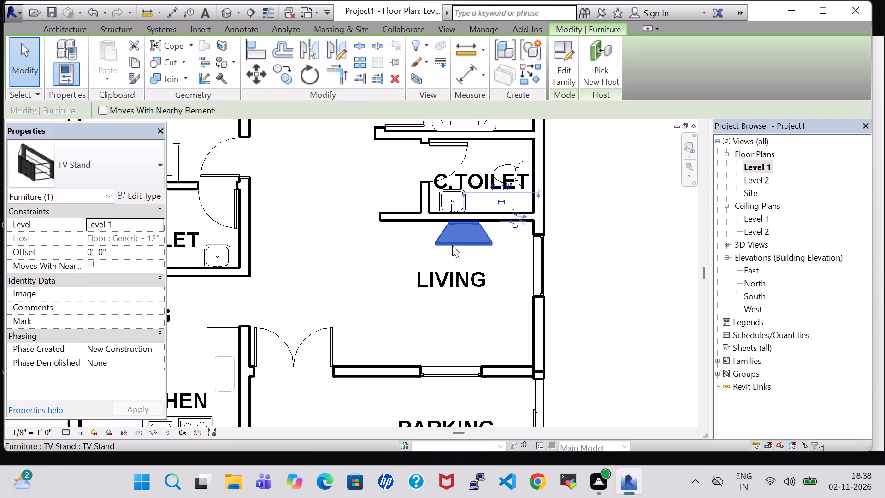
pyautogui.press('Down')
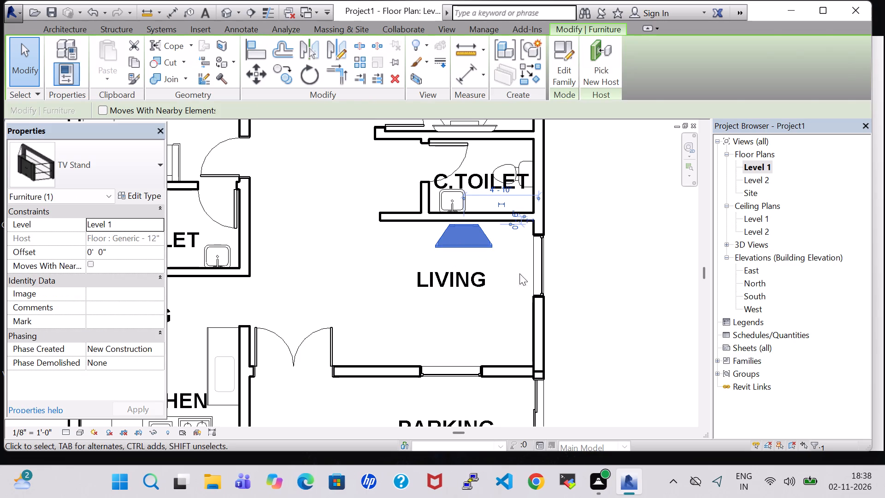
pyautogui.click(601, 274)
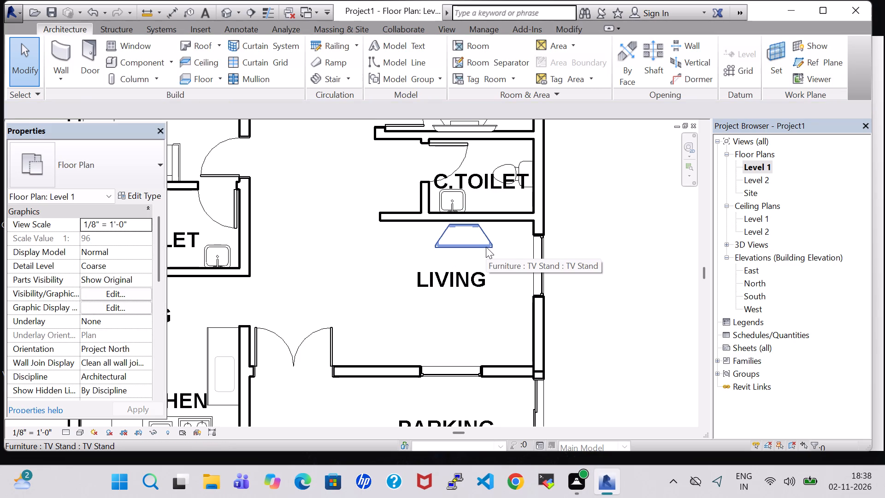
# Nudge the TV stand one increment back toward the C.TOILET wall.
pyautogui.click(475, 243)
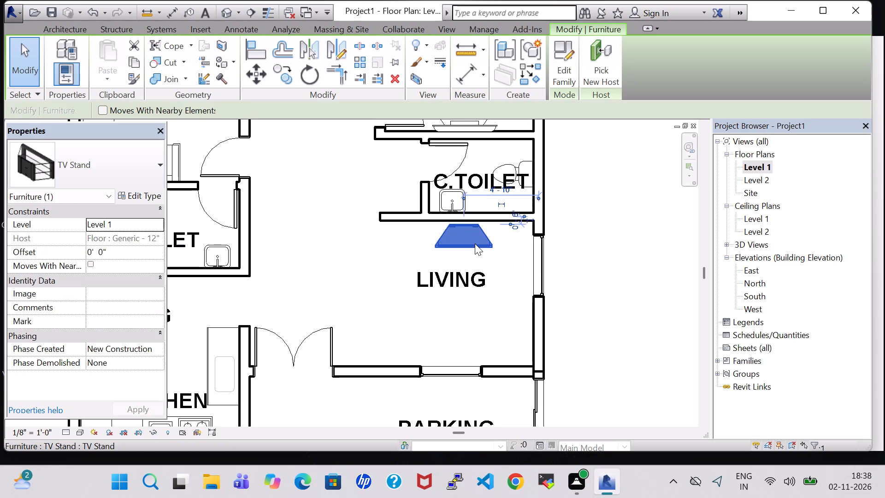
pyautogui.press('Up')
pyautogui.click(642, 257)
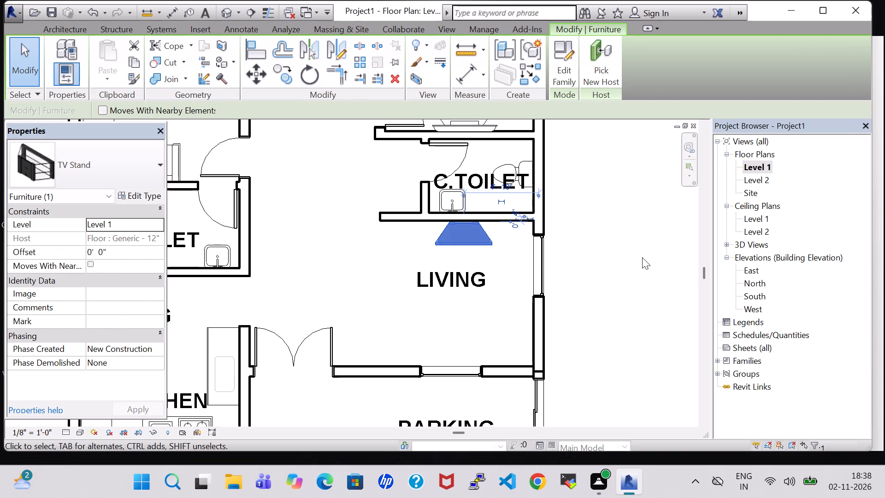
# Examine the TV stand's position against the living room wall in the 3D view.
pyautogui.click(222, 11)
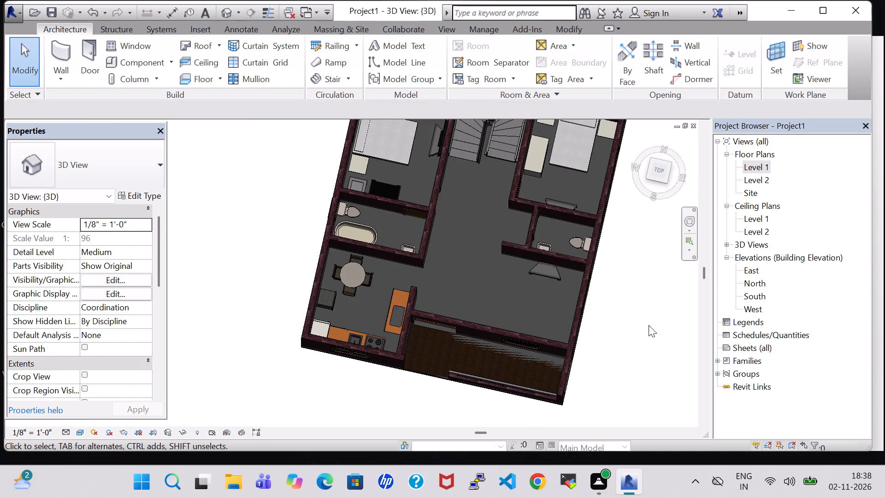
pyautogui.keyDown('shift'); pyautogui.moveTo(633, 330); pyautogui.dragTo(643, 225, button='middle'); pyautogui.keyUp('shift')
pyautogui.scroll(13, 513, 290)
pyautogui.keyDown('shift'); pyautogui.moveTo(604, 271); pyautogui.dragTo(599, 229, button='middle'); pyautogui.keyUp('shift')
pyautogui.keyDown('shift'); pyautogui.middleClick(599, 229); pyautogui.keyUp('shift')
pyautogui.moveTo(598, 189); pyautogui.dragTo(388, 337, button='middle')
pyautogui.keyDown('shift'); pyautogui.moveTo(565, 302); pyautogui.dragTo(566, 356, button='middle'); pyautogui.keyUp('shift')
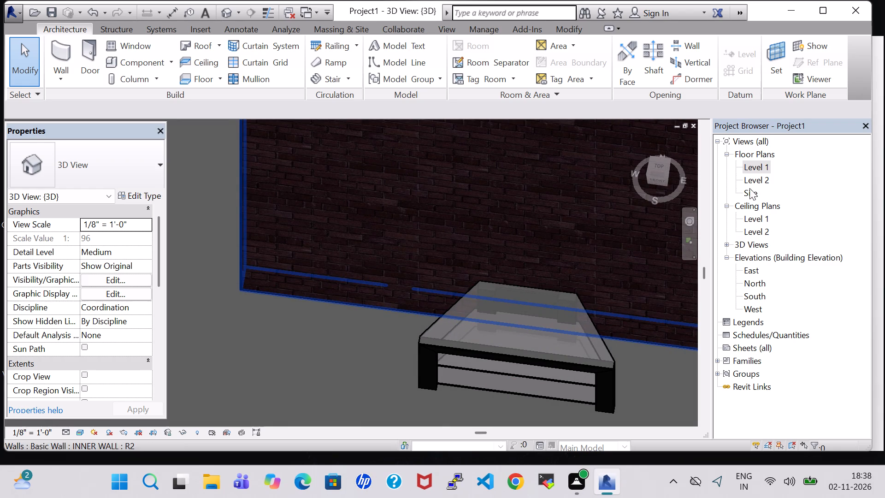
# On the Level 1 floor plan, place a 50" TV - Flat Screen over the TV stand in the living room.
pyautogui.doubleClick(753, 172)
pyautogui.scroll(-4, 544, 254)
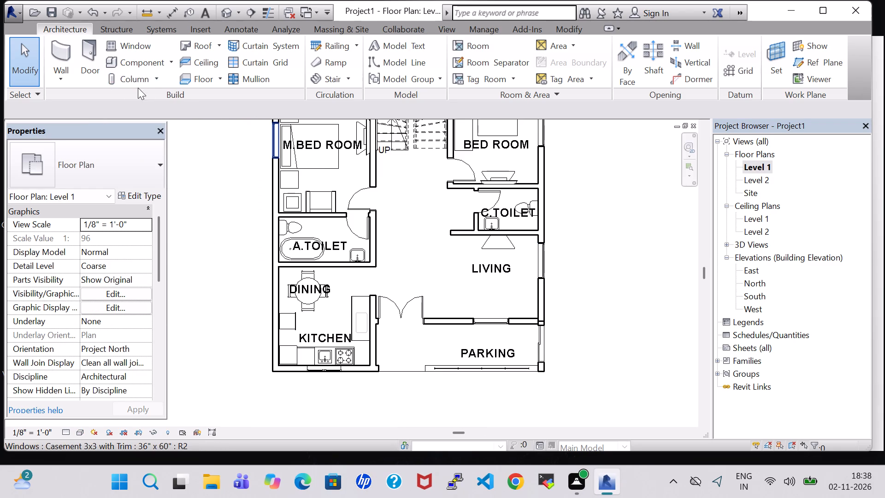
pyautogui.click(128, 60)
pyautogui.click(130, 162)
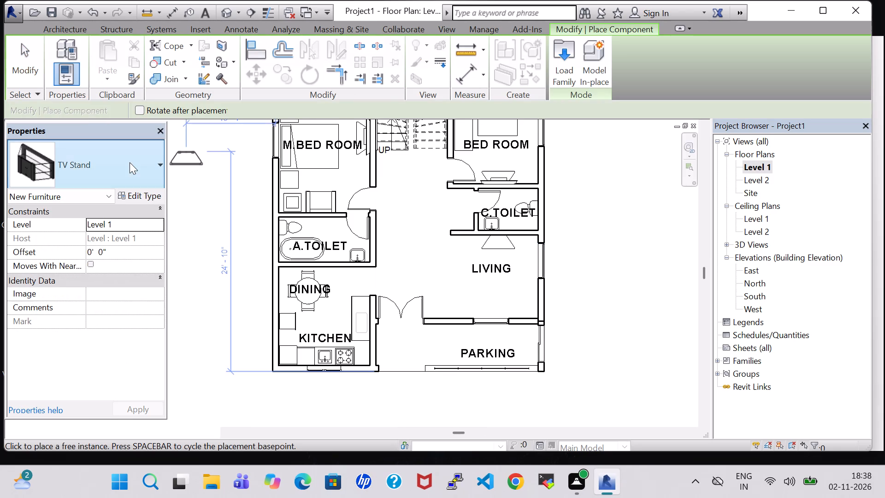
pyautogui.click(72, 308)
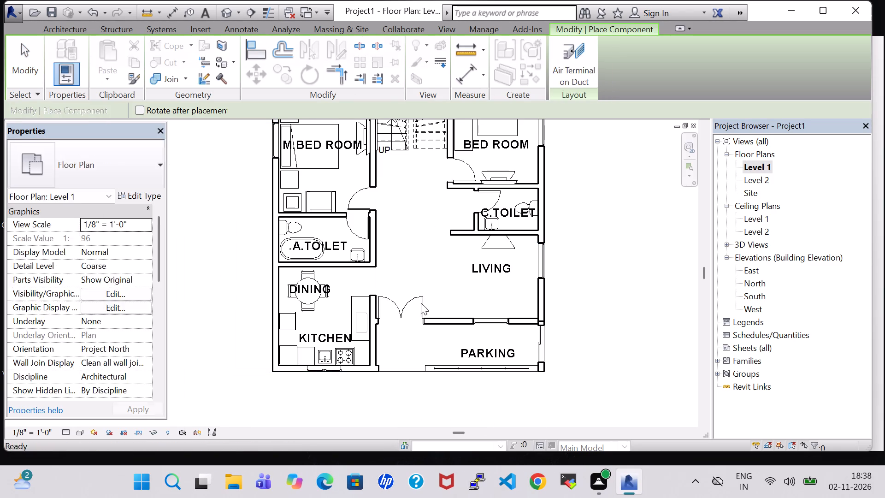
pyautogui.scroll(10, 498, 266)
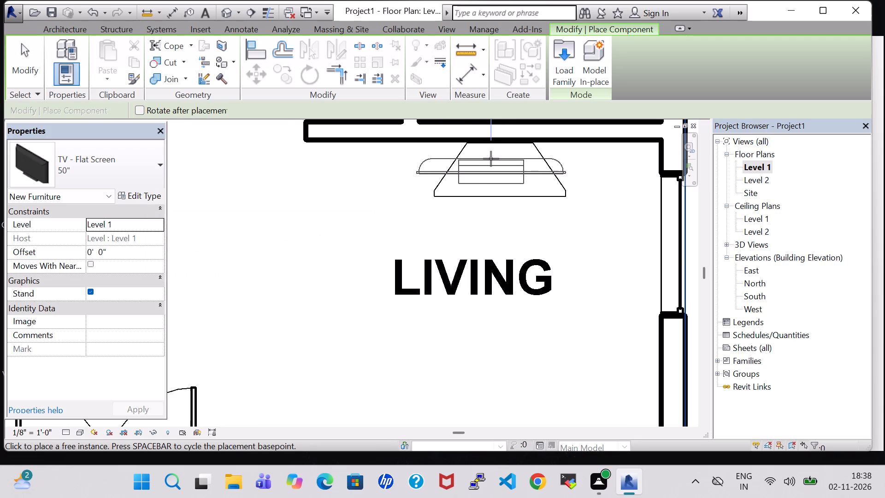
pyautogui.click(491, 159)
pyautogui.press('Escape')
pyautogui.press('Escape')
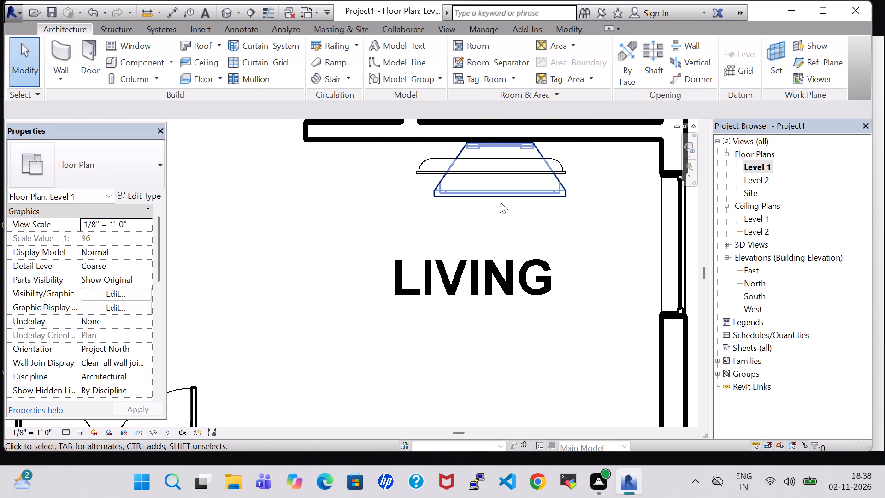
# Set the flat-screen TV's offset to 1' 7 1/2", copied from the TV stand's height parameter.
pyautogui.click(500, 202)
pyautogui.click(138, 197)
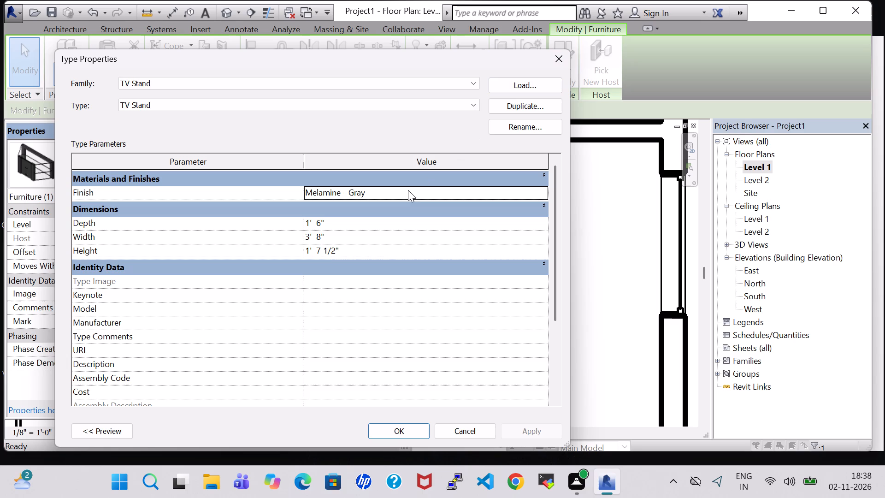
pyautogui.moveTo(361, 250); pyautogui.dragTo(294, 260)
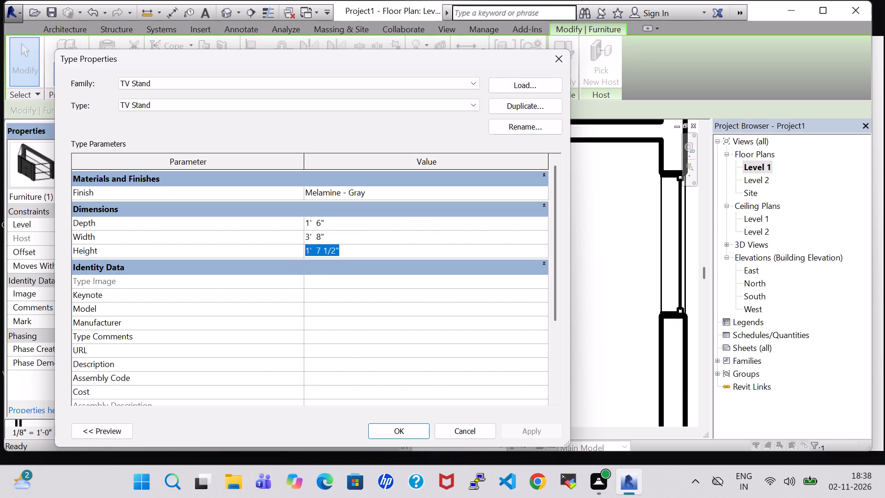
pyautogui.hotkey('ctrl', 'c')
pyautogui.click(556, 59)
pyautogui.click(535, 244)
pyautogui.click(510, 172)
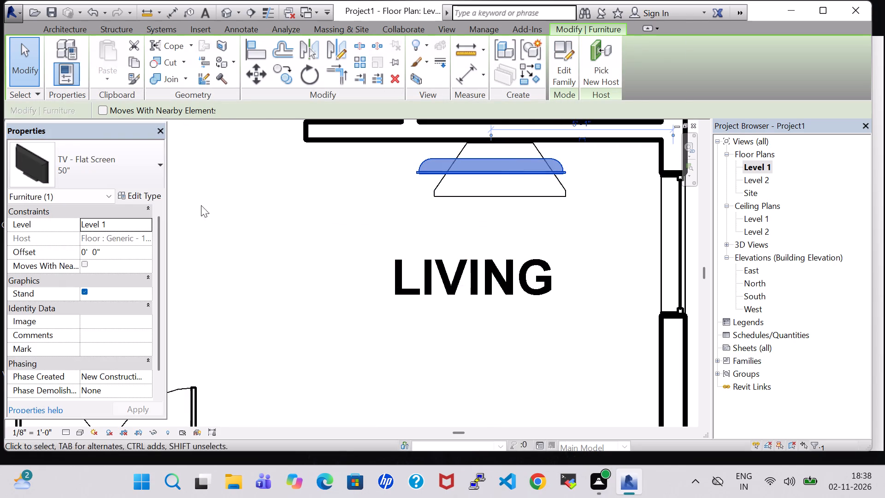
pyautogui.click(142, 202)
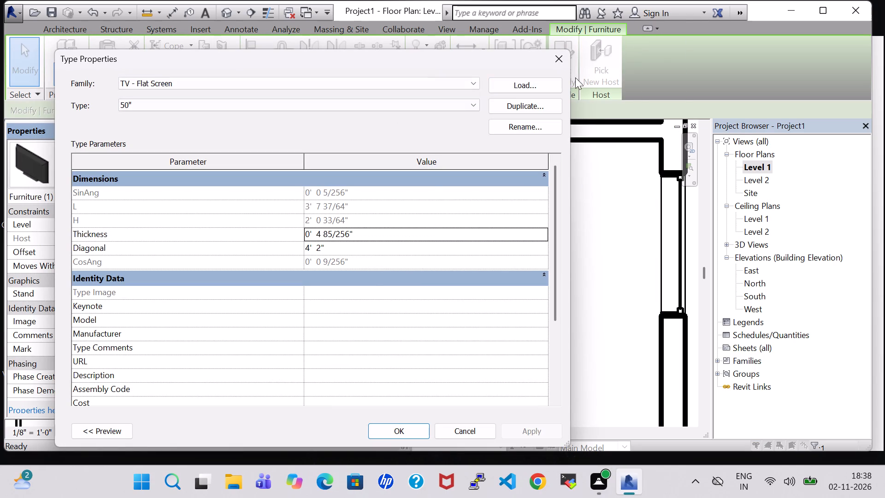
pyautogui.click(559, 66)
pyautogui.click(132, 246)
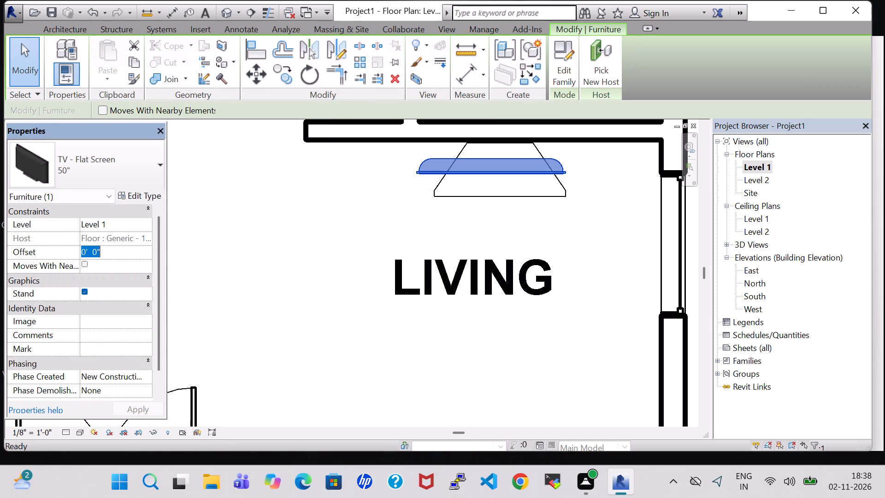
pyautogui.press('BackSpace')
pyautogui.hotkey('ctrl', 'v')
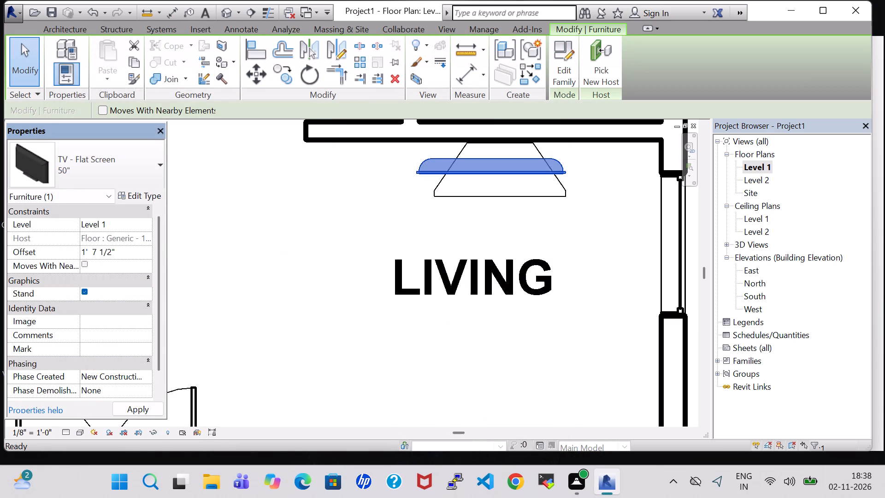
pyautogui.press('Return')
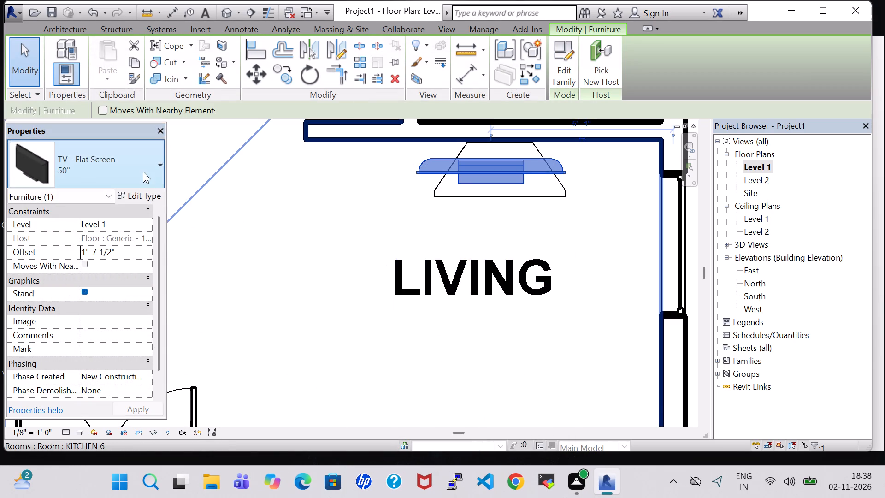
# In the 3D view, nudge the flat-screen TV a net five increments east so it sits centred on the stand.
pyautogui.click(219, 17)
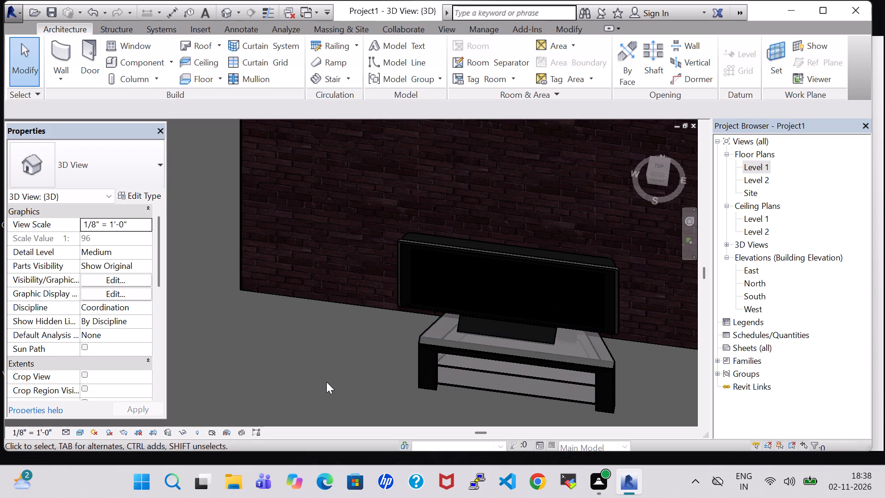
pyautogui.keyDown('shift'); pyautogui.moveTo(326, 382); pyautogui.dragTo(332, 326, button='middle'); pyautogui.keyUp('shift')
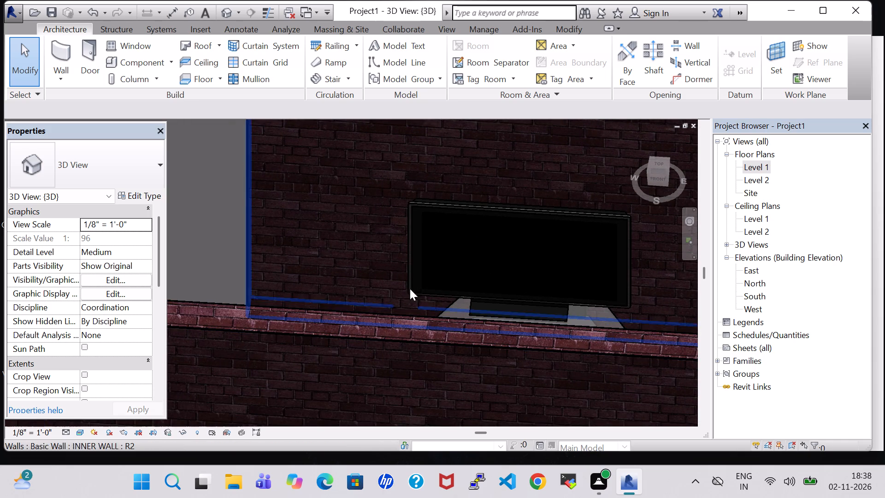
pyautogui.click(531, 294)
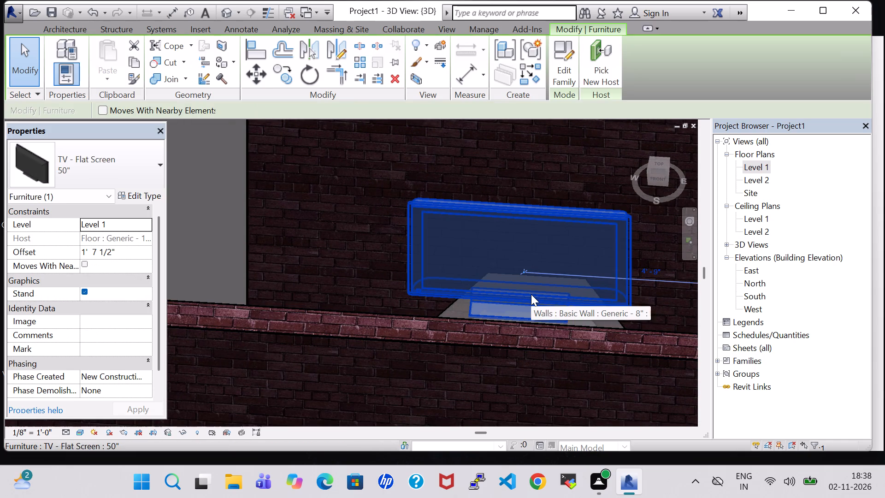
pyautogui.press('Right')
pyautogui.press('Right')
pyautogui.press('Right')
pyautogui.press('Right')
pyautogui.press('Right')
pyautogui.press('Right')
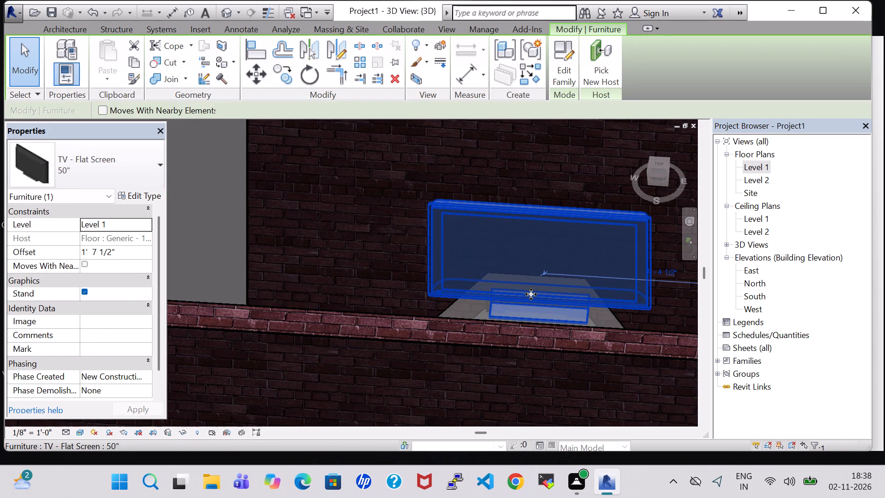
pyautogui.press('Left')
pyautogui.click(211, 234)
pyautogui.scroll(-5, 211, 234)
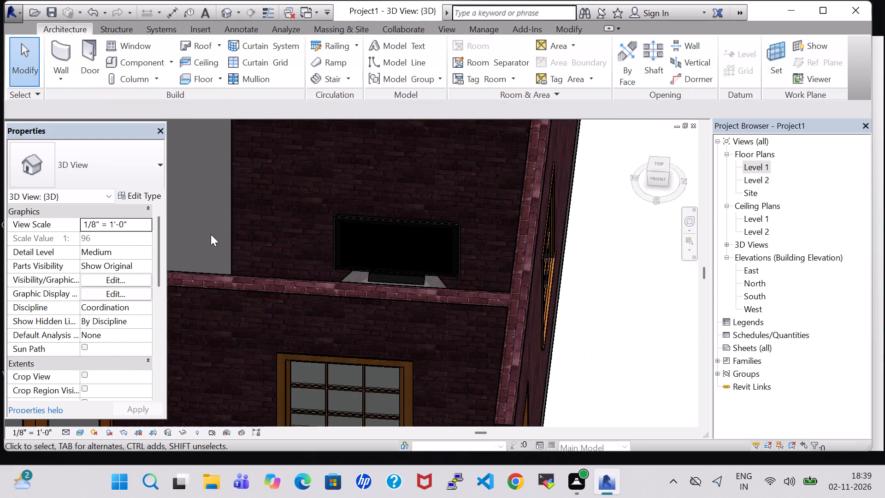
pyautogui.keyDown('shift'); pyautogui.moveTo(385, 183); pyautogui.dragTo(399, 289, button='middle'); pyautogui.keyUp('shift')
pyautogui.keyDown('shift'); pyautogui.middleClick(399, 290); pyautogui.keyUp('shift')
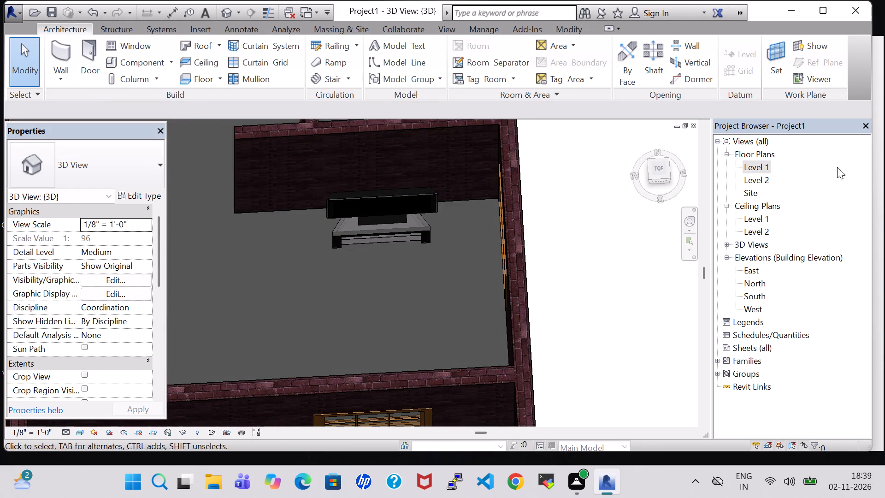
# For the Level 1 living room, load the Sofa-Corbu family from the Seating folder of the Furniture library.
pyautogui.doubleClick(761, 168)
pyautogui.scroll(-7, 538, 239)
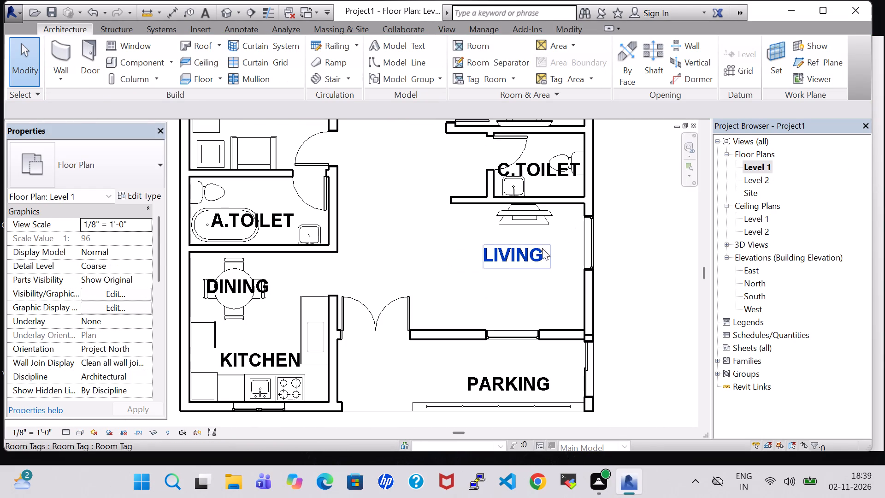
pyautogui.moveTo(566, 286); pyautogui.dragTo(533, 286, button='middle')
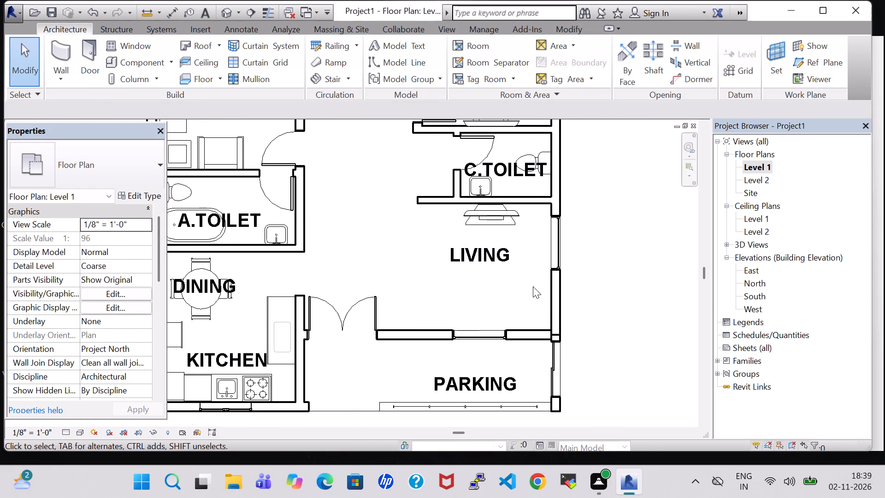
pyautogui.click(136, 63)
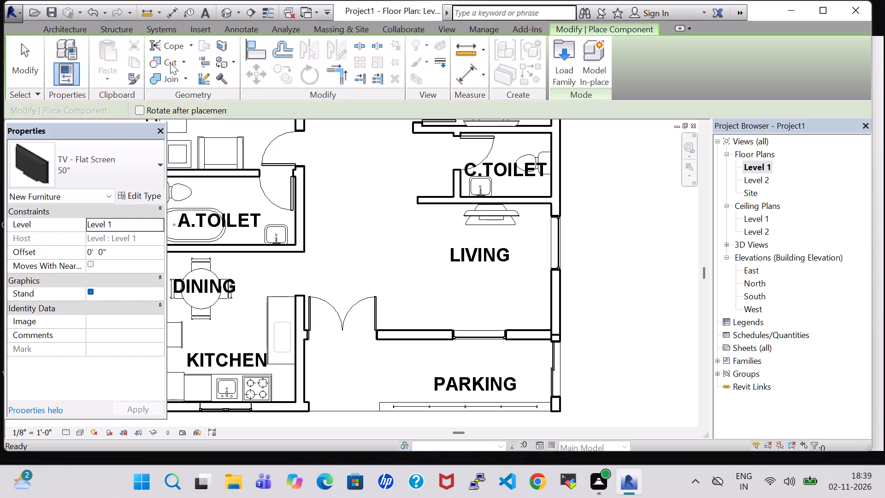
pyautogui.click(559, 68)
pyautogui.scroll(-1, 438, 232)
pyautogui.doubleClick(512, 204)
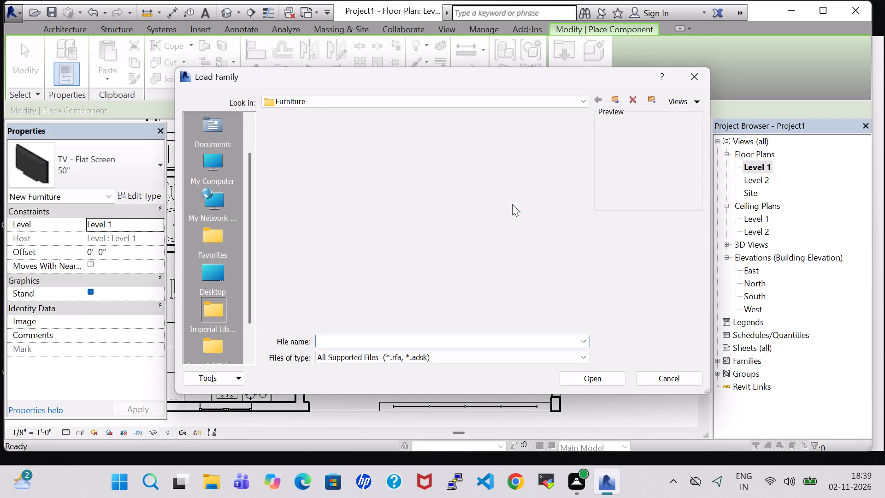
pyautogui.doubleClick(347, 159)
pyautogui.scroll(-2, 363, 220)
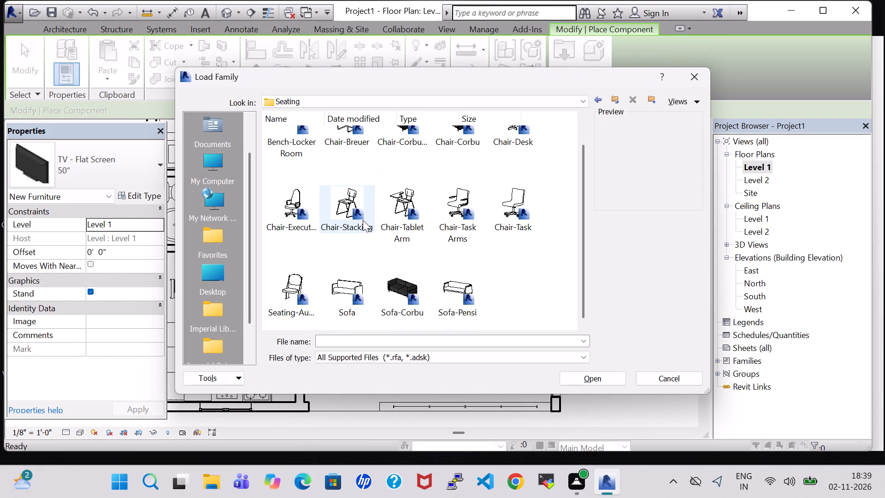
pyautogui.click(385, 279)
pyautogui.click(600, 378)
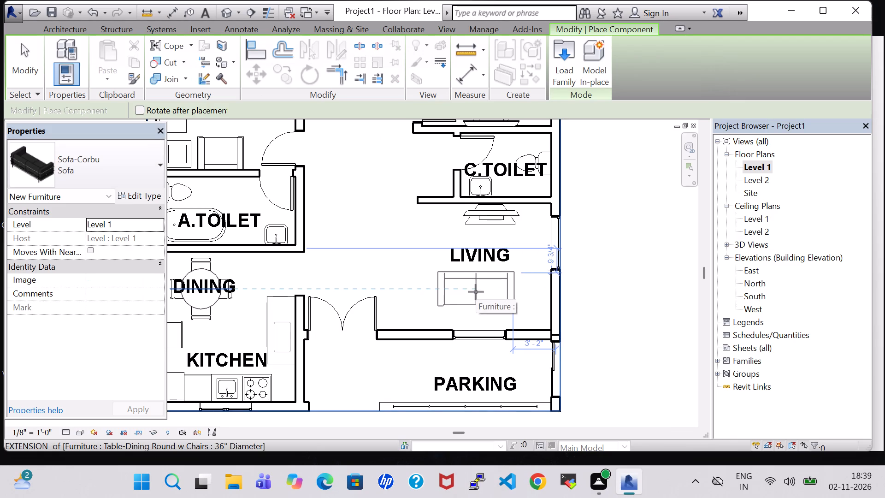
# Place the Sofa-Corbu against the living room wall shared with PARKING, at the window opposite the TV stand.
pyautogui.press('space')
pyautogui.press('space')
pyautogui.press('space')
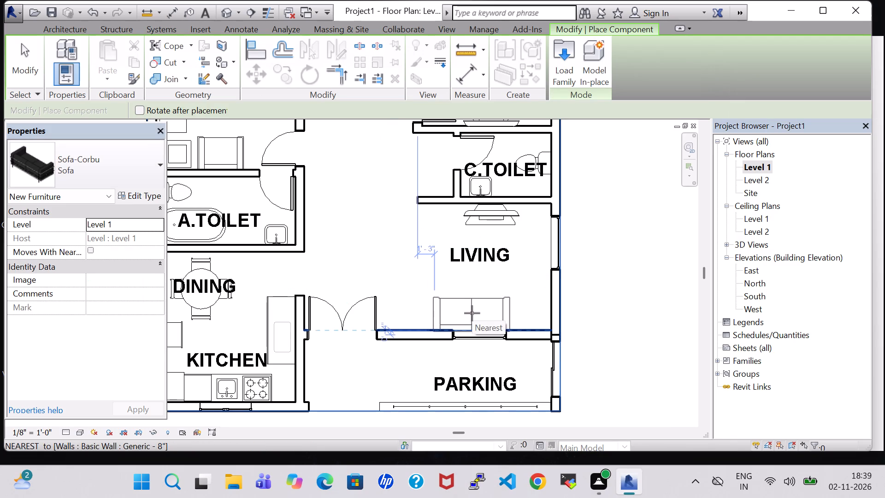
pyautogui.click(477, 313)
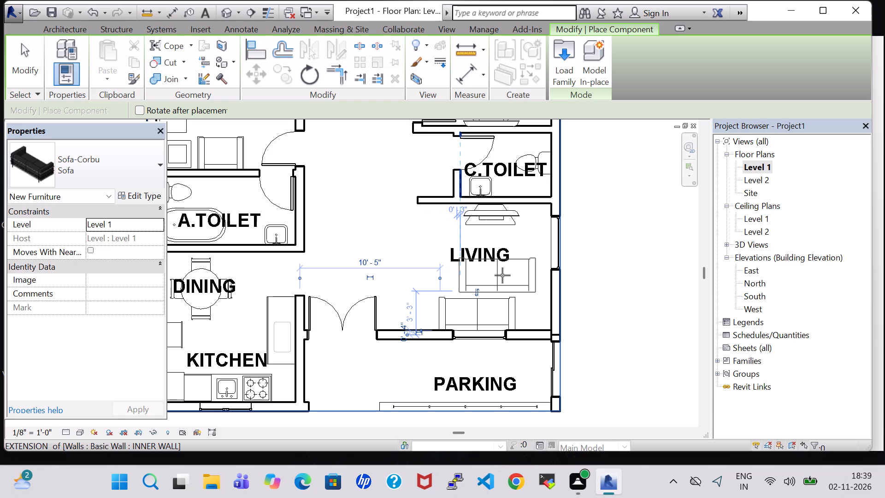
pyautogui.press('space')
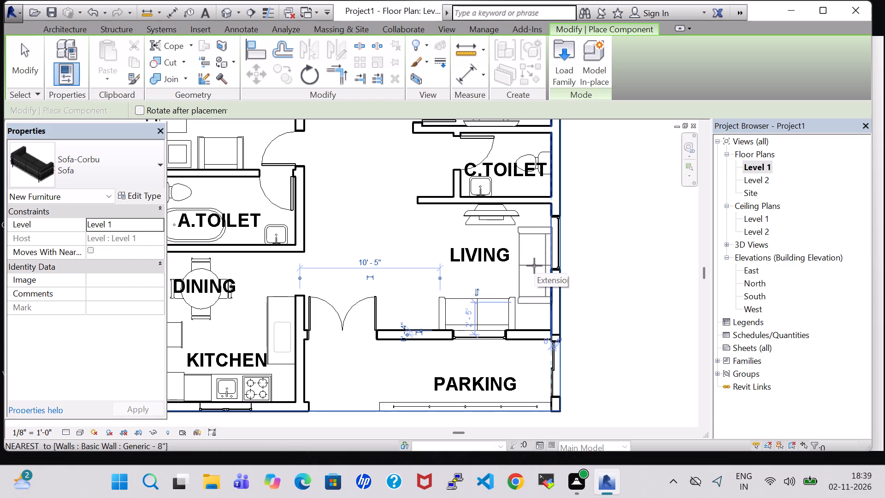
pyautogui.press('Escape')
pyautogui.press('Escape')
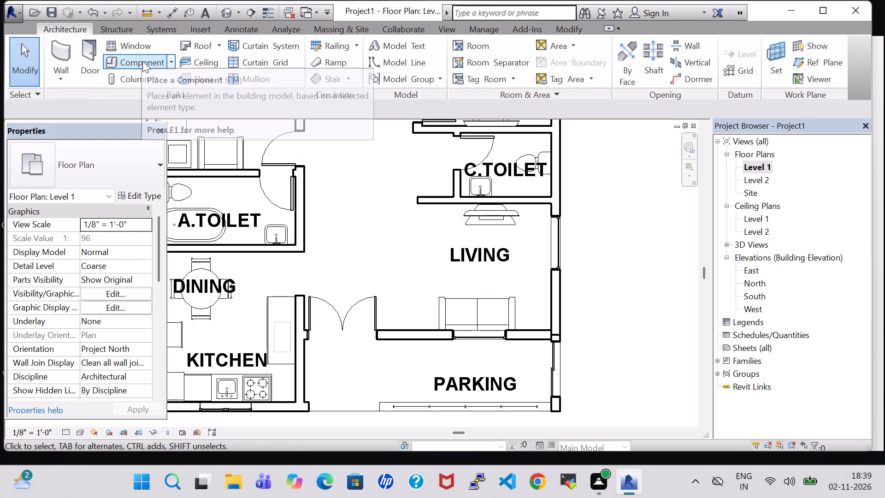
# Load the Chair-Corbu.0001 family from the Seating folder of the Furniture library for the Level 1 living room.
pyautogui.click(142, 61)
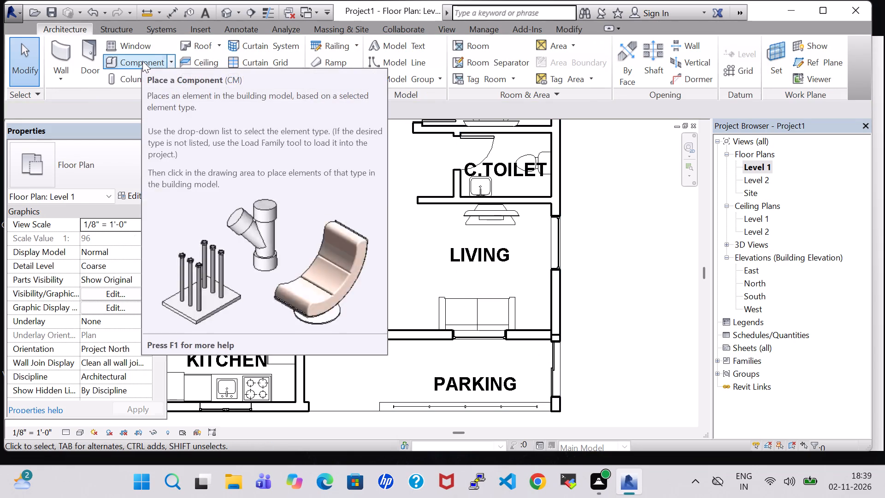
pyautogui.click(564, 59)
pyautogui.scroll(-2, 437, 154)
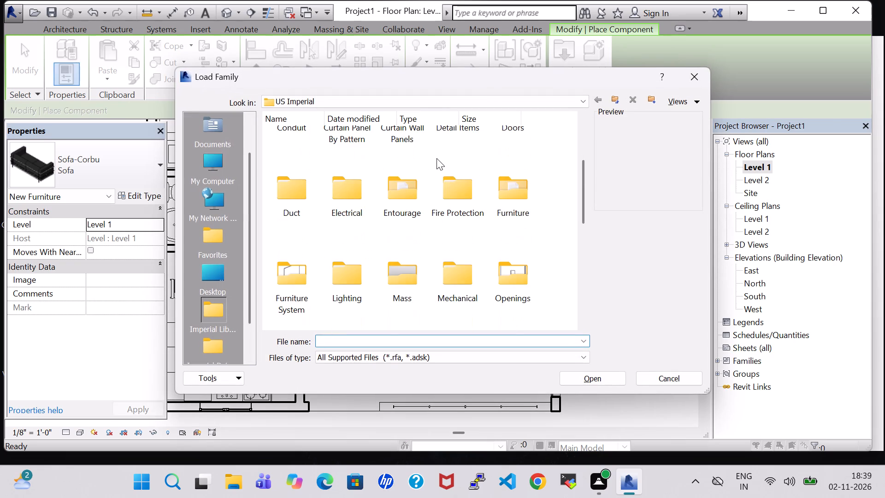
pyautogui.scroll(1, 529, 185)
pyautogui.scroll(1, 525, 250)
pyautogui.scroll(-1, 507, 200)
pyautogui.scroll(5, 507, 200)
pyautogui.scroll(-1, 507, 192)
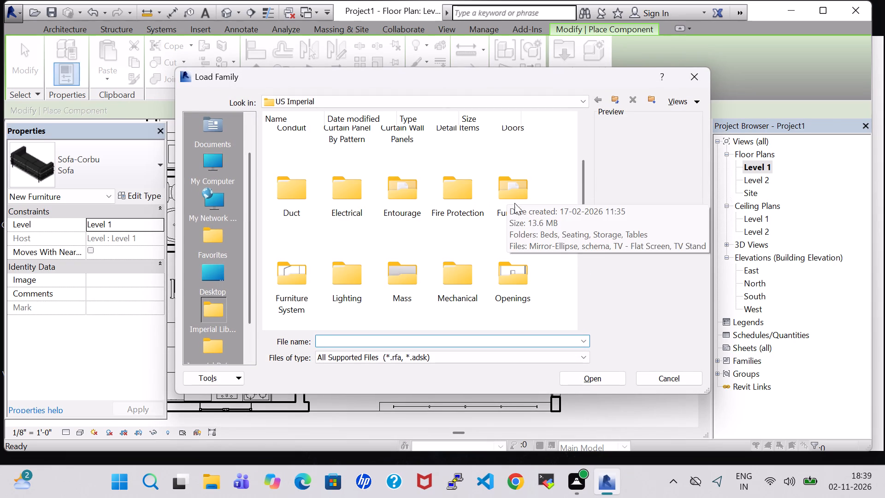
pyautogui.doubleClick(515, 207)
pyautogui.doubleClick(354, 154)
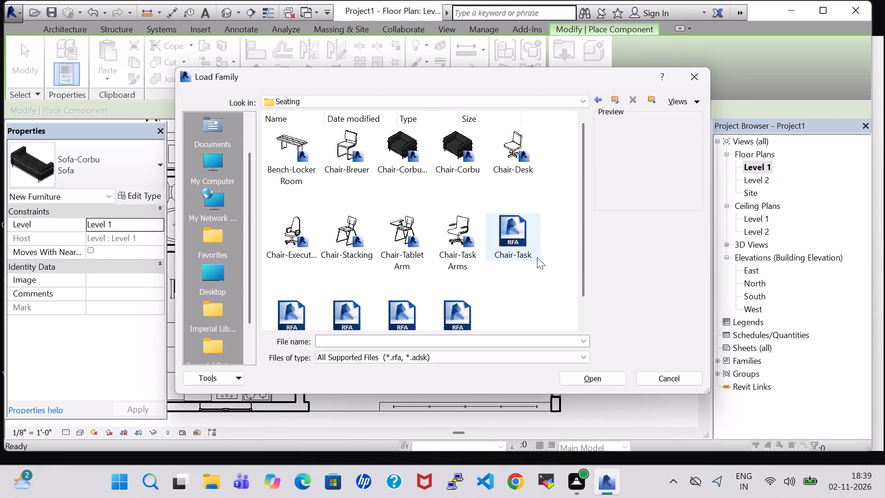
pyautogui.scroll(-1, 390, 210)
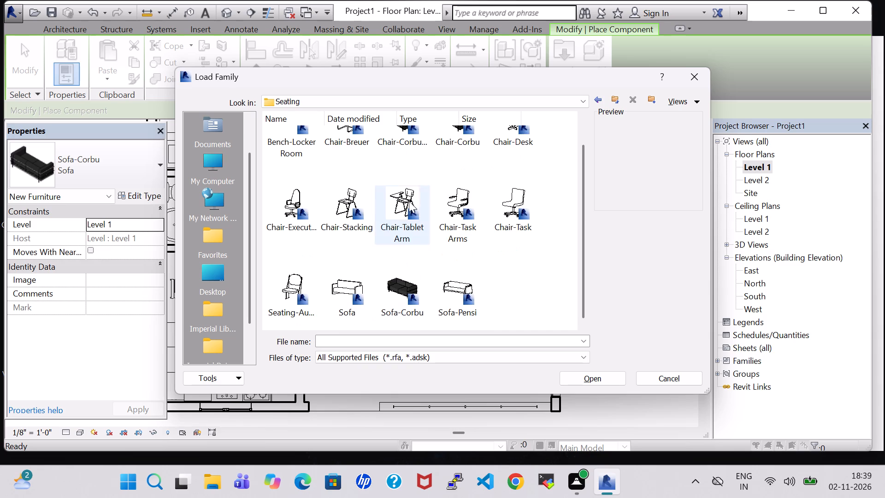
pyautogui.click(417, 139)
pyautogui.click(604, 376)
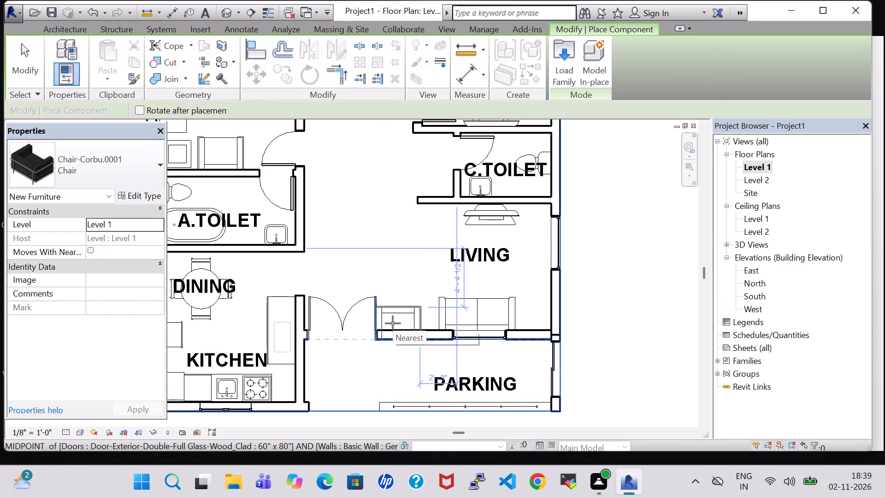
# Place a Chair-Corbu.0001 between the double door and the sofa, with its back to the wall shared with PARKING.
pyautogui.press('space')
pyautogui.press('space')
pyautogui.press('space')
pyautogui.press('space')
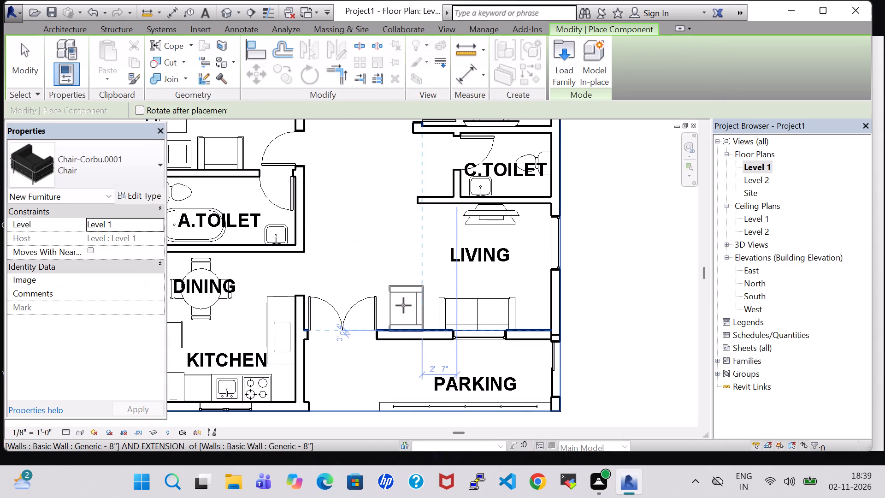
pyautogui.press('space')
pyautogui.press('space')
pyautogui.press('space')
pyautogui.press('space')
pyautogui.press('space')
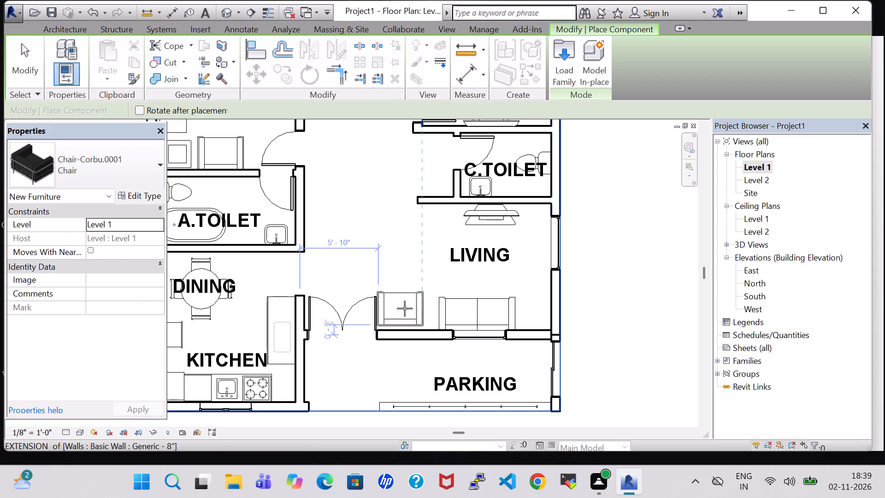
pyautogui.click(407, 309)
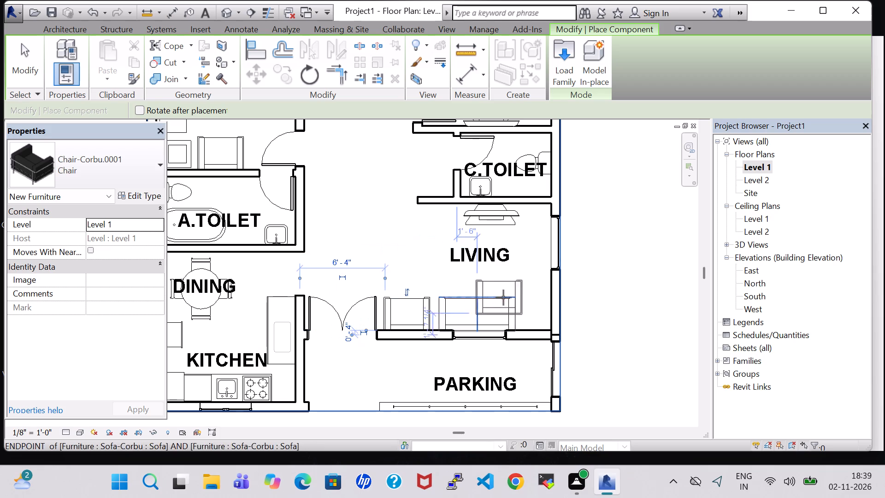
# Place a second Chair-Corbu.0001, rotated to face west, in front of the living room's east window.
pyautogui.press('space')
pyautogui.press('space')
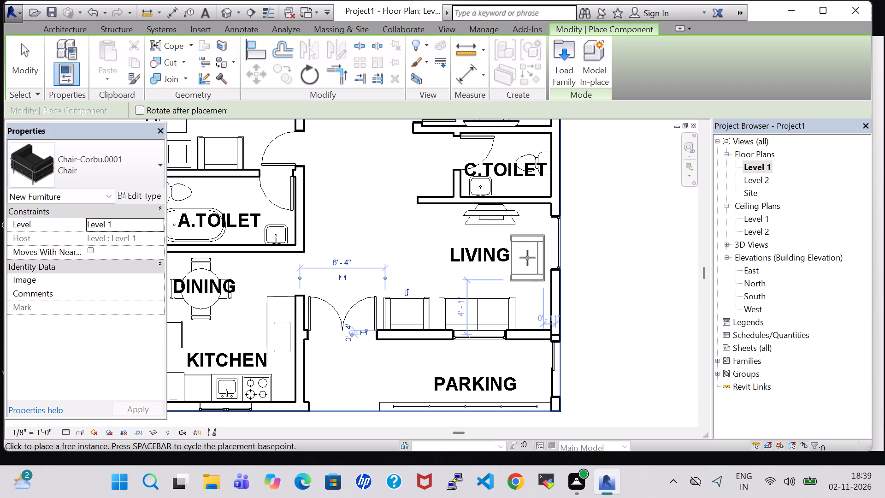
pyautogui.click(526, 258)
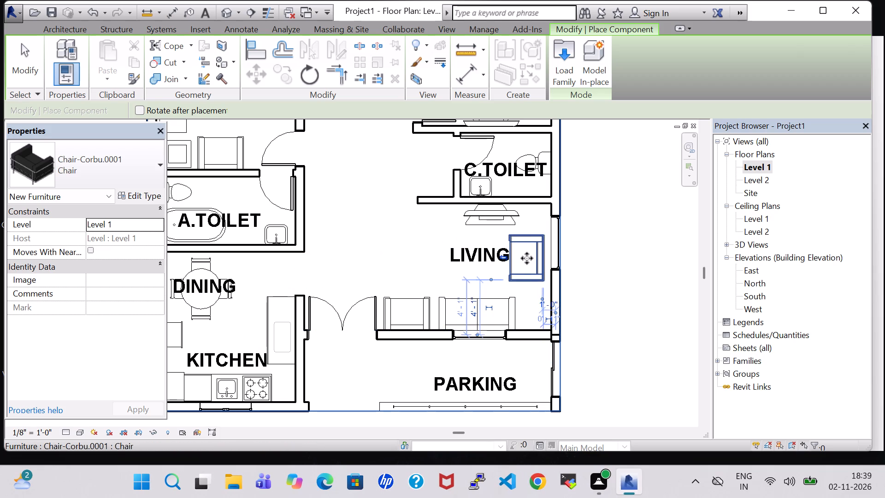
pyautogui.press('Escape')
pyautogui.press('Escape')
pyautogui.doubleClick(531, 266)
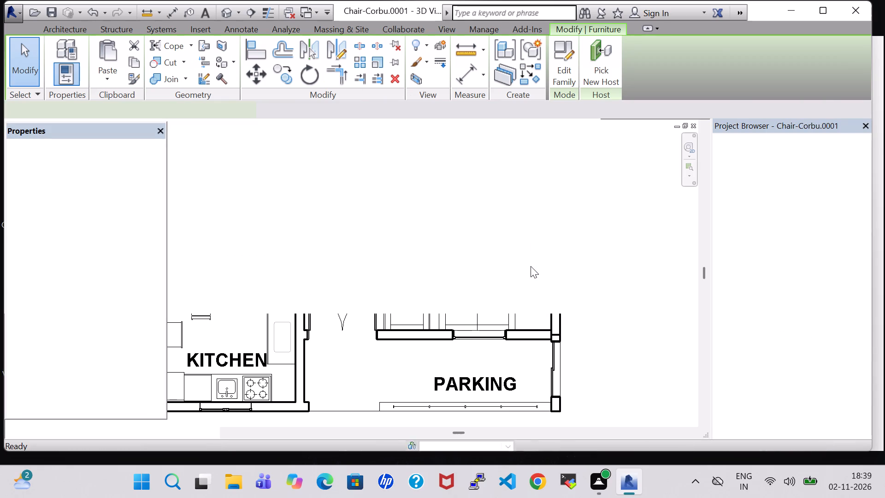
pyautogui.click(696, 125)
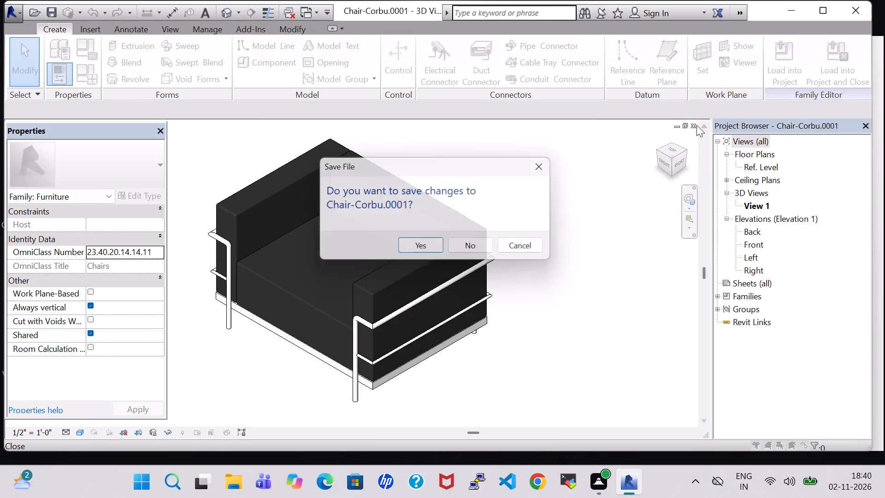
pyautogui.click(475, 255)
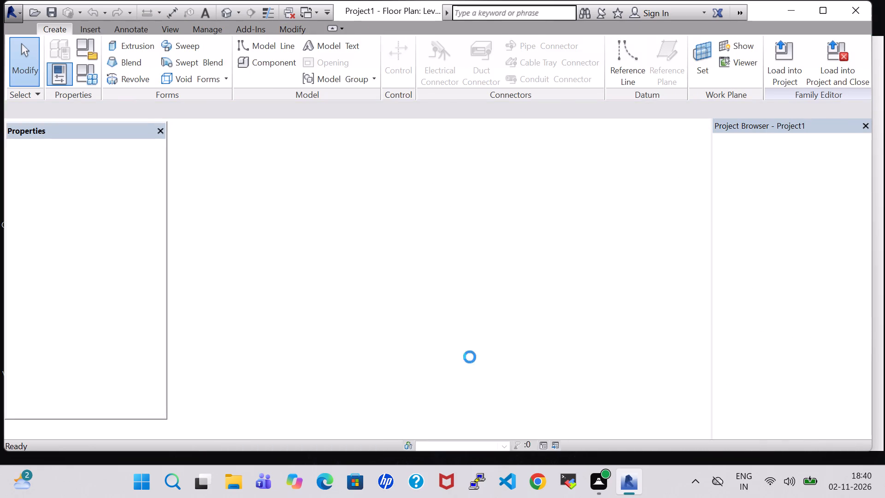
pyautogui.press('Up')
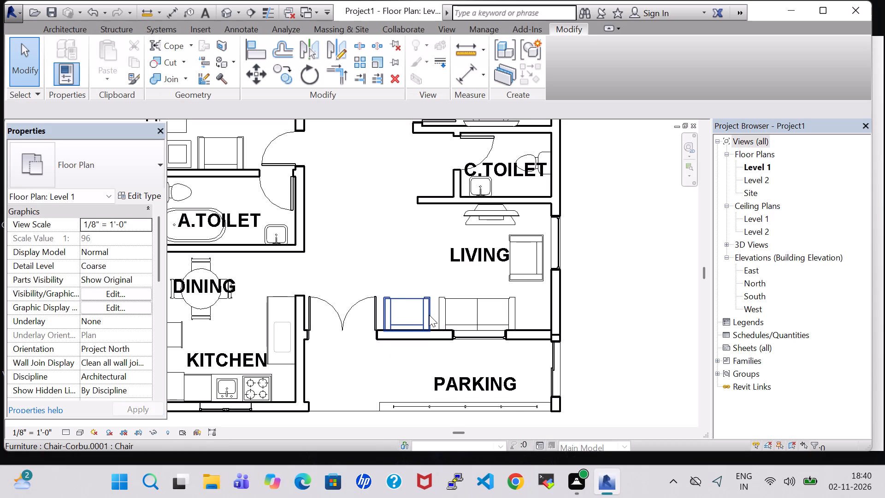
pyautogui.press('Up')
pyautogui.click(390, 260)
# Nudge the armchair beside the double door a net one increment north and two increments east, towards the sofa.
pyautogui.scroll(3, 390, 260)
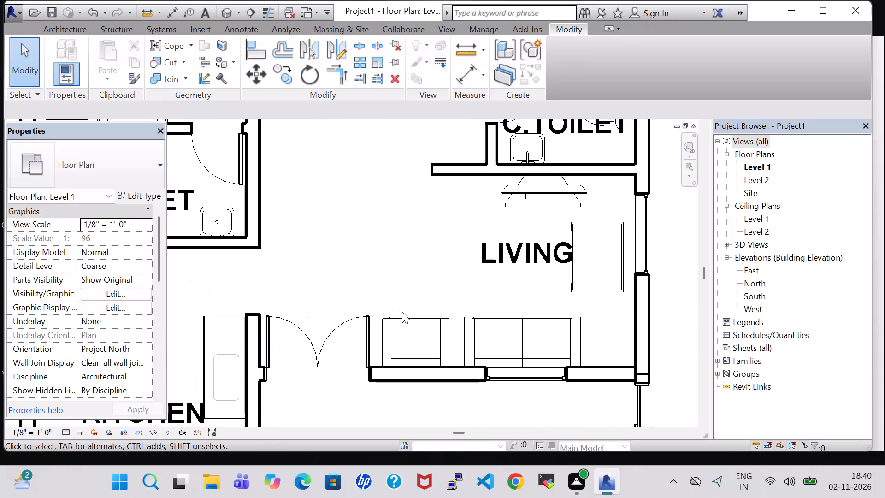
pyautogui.click(402, 313)
pyautogui.press('Up')
pyautogui.press('Up')
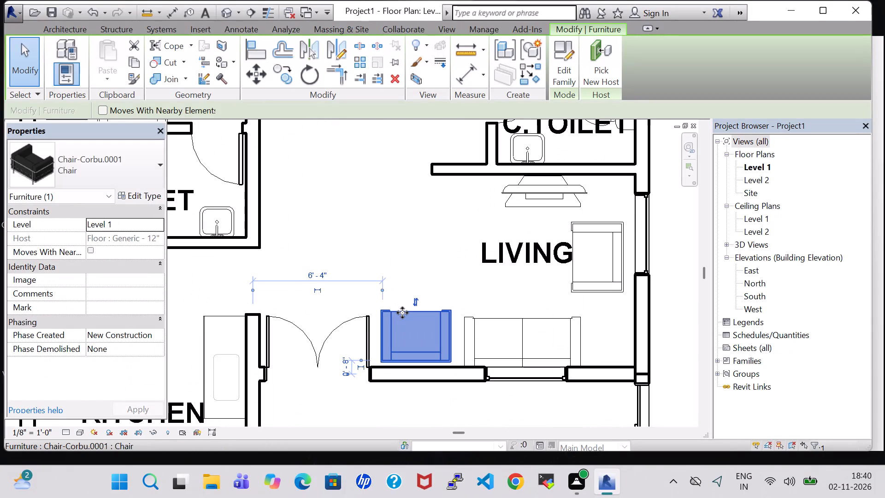
pyautogui.press('Down')
pyautogui.press('Right')
pyautogui.press('Right')
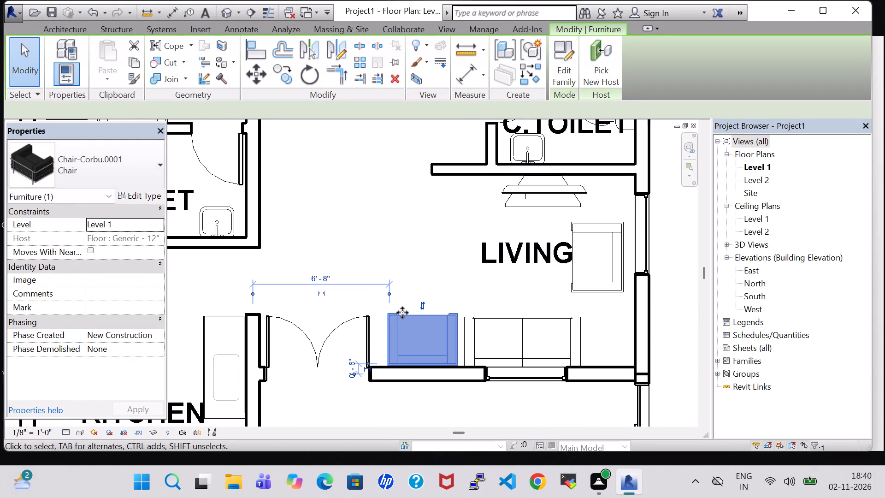
pyautogui.click(438, 257)
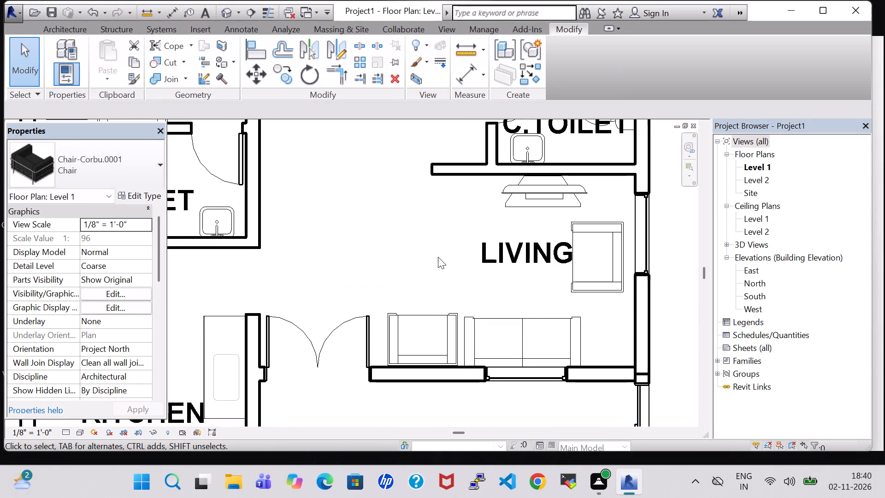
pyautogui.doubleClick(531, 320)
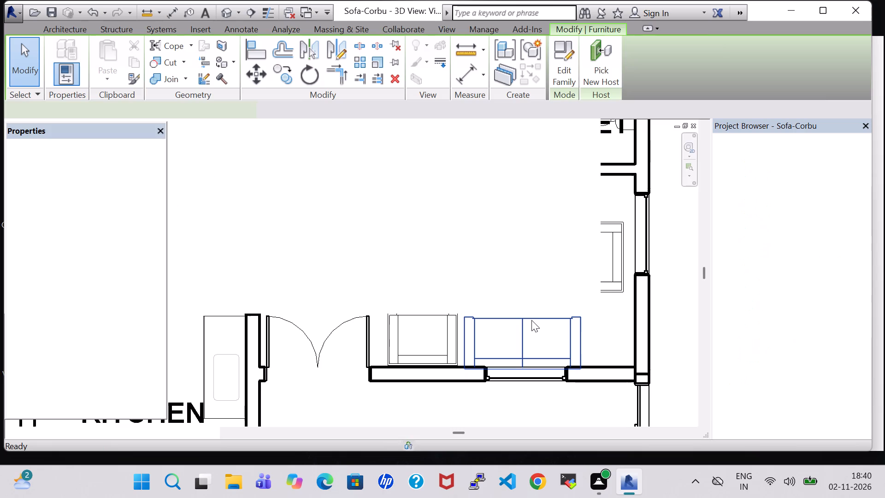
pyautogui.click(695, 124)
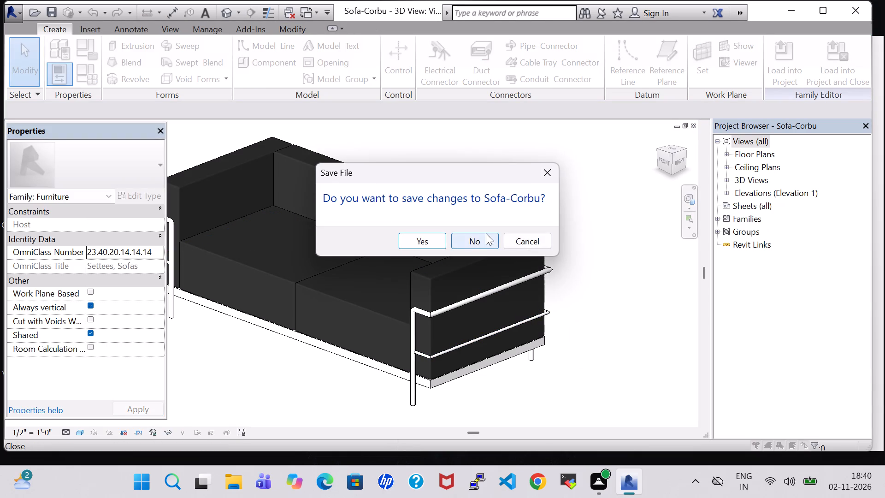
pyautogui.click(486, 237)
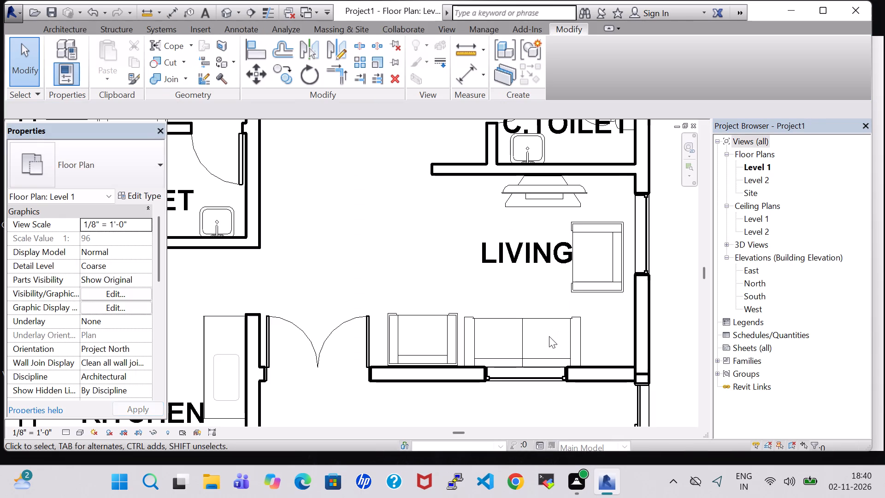
# Nudge the Sofa-Corbu a net one increment north and one increment west, towards the armchair beside the double door.
pyautogui.click(527, 324)
pyautogui.press('Up')
pyautogui.press('Up')
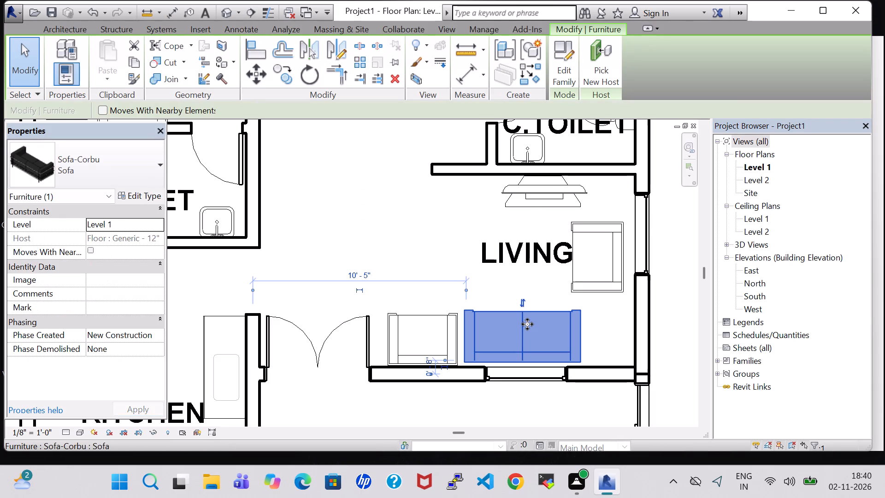
pyautogui.press('Right')
pyautogui.press('Down')
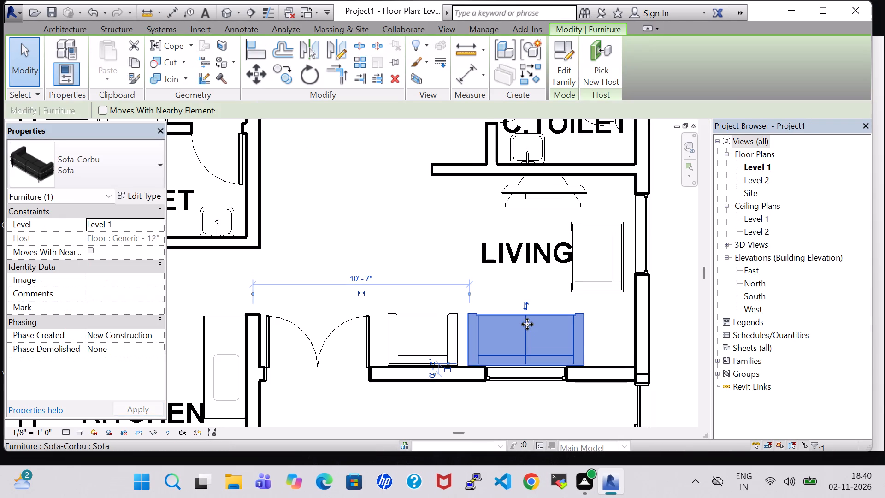
pyautogui.press('Left')
pyautogui.press('Left')
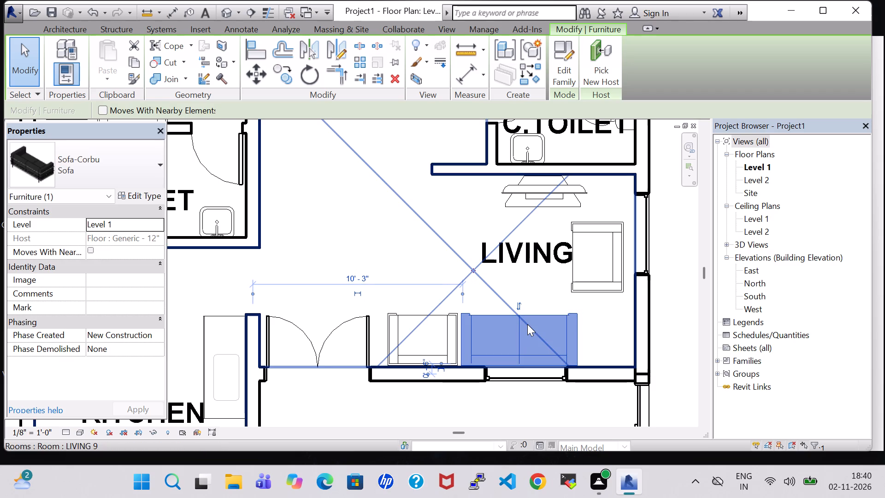
# Nudge the armchair by the east window three increments east, up against the wall.
pyautogui.click(611, 285)
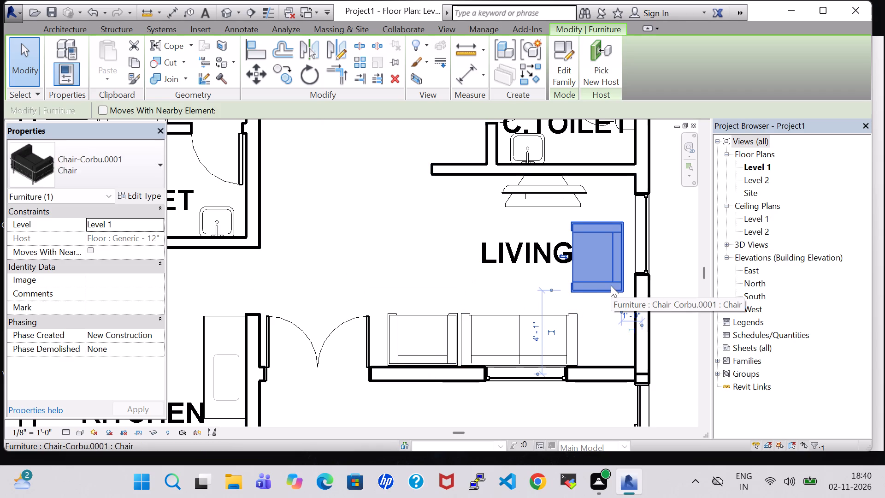
pyautogui.press('Right')
pyautogui.press('Right')
pyautogui.press('Right')
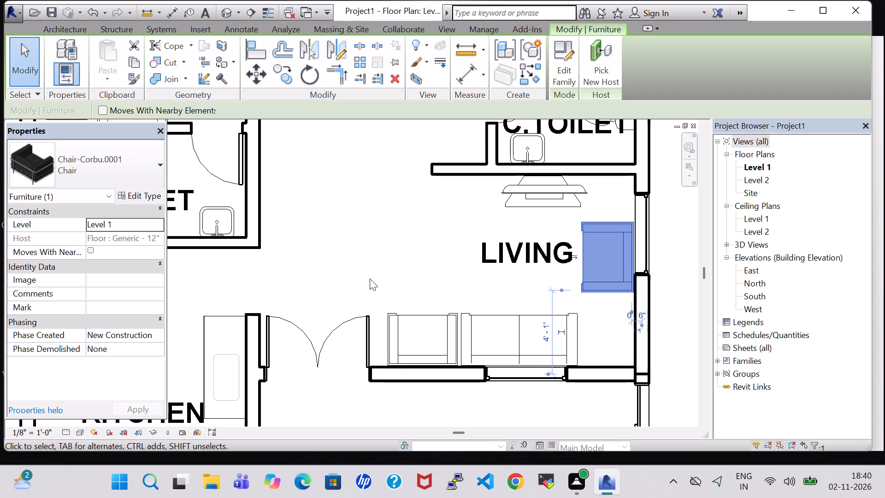
pyautogui.click(381, 242)
# Load the Table-Round family from the Tables folder of the Furniture library.
pyautogui.click(66, 26)
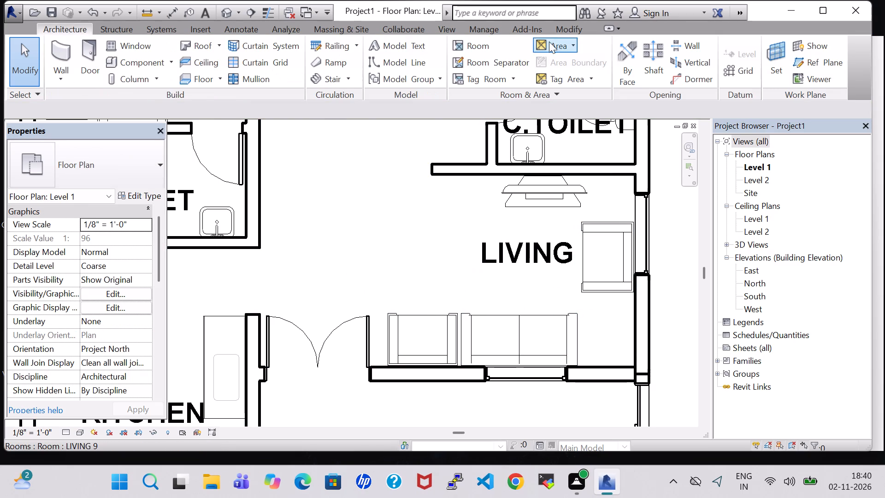
pyautogui.click(150, 64)
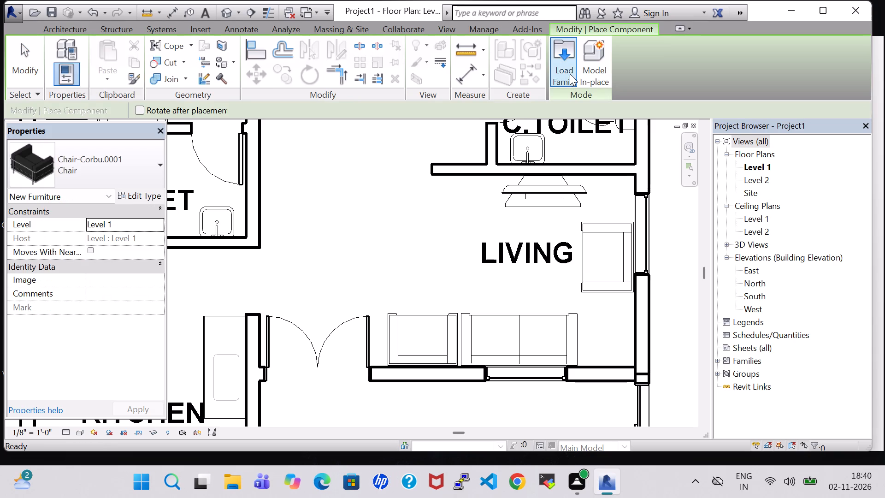
pyautogui.click(570, 74)
pyautogui.scroll(-1, 554, 247)
pyautogui.doubleClick(513, 203)
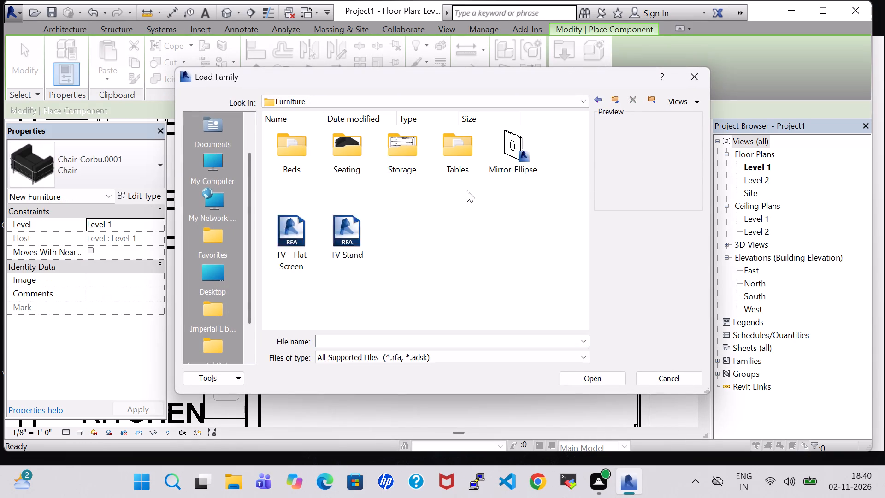
pyautogui.doubleClick(351, 149)
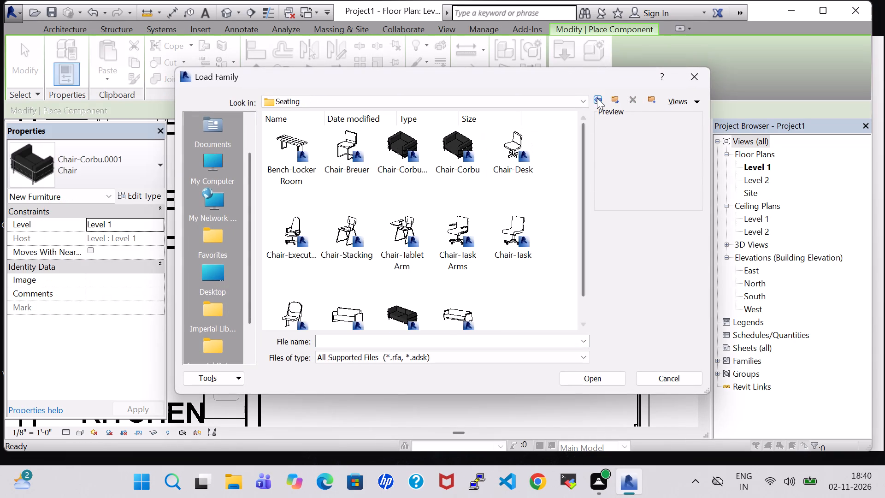
pyautogui.click(597, 98)
pyautogui.doubleClick(472, 153)
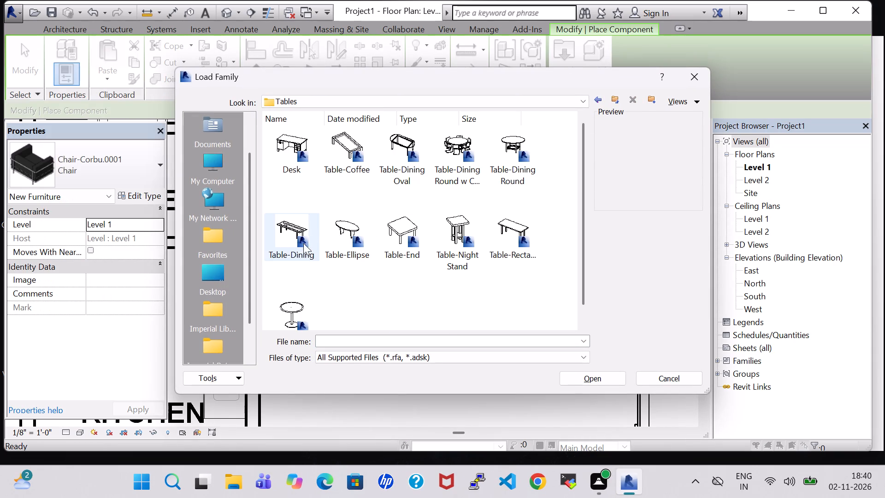
pyautogui.click(296, 305)
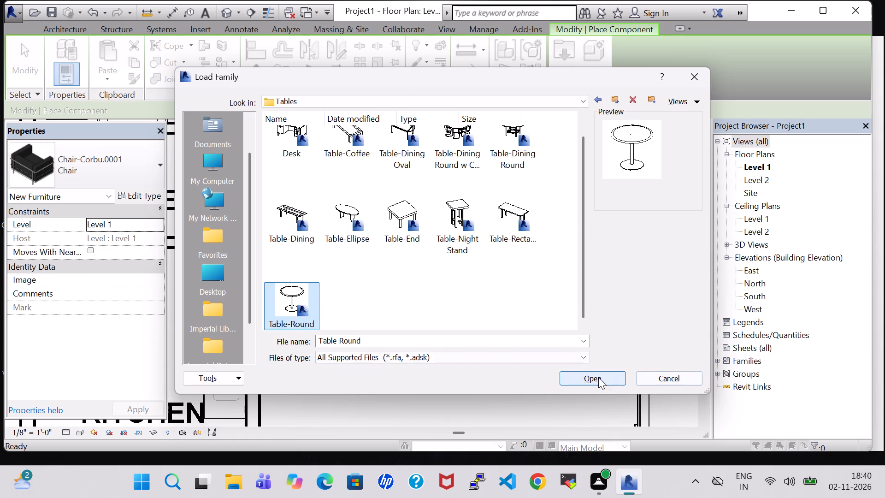
pyautogui.click(598, 377)
# Place a 36" Diameter Table-Round in the living room corner between the sofa and the east armchair.
pyautogui.click(602, 329)
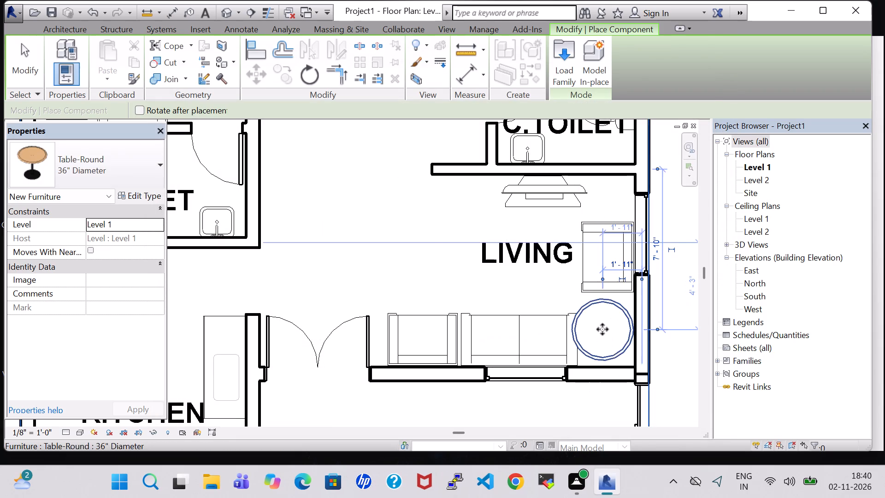
# Set the Radius type parameter of the living room's 36" Diameter Table-Round to 1' 3".
pyautogui.press('Escape')
pyautogui.press('Escape')
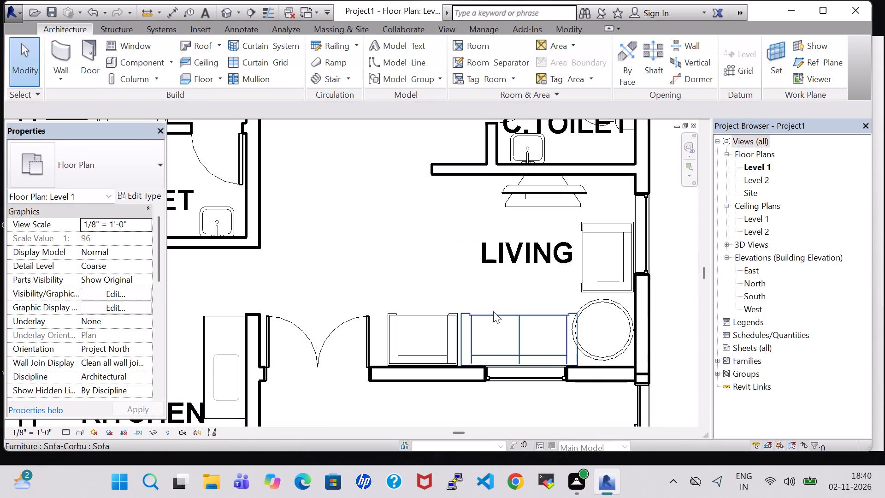
pyautogui.click(614, 303)
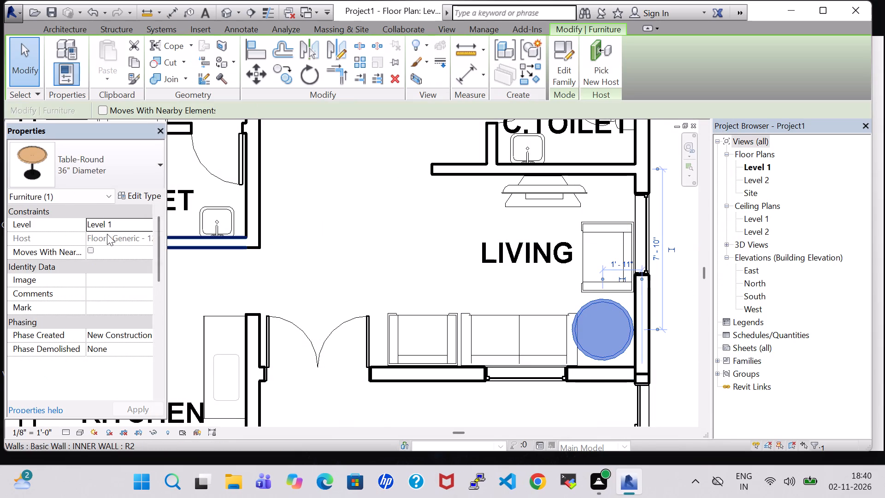
pyautogui.click(138, 191)
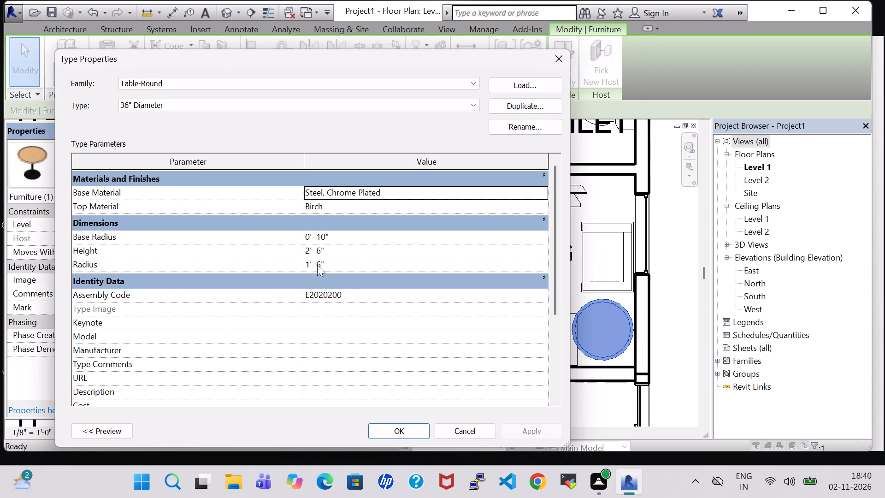
pyautogui.click(323, 266)
pyautogui.press('BackSpace')
pyautogui.press('3')
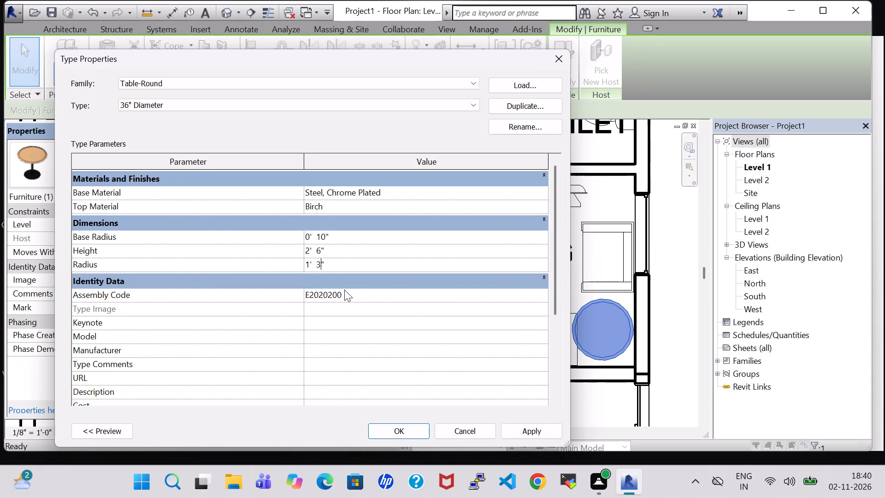
pyautogui.click(556, 433)
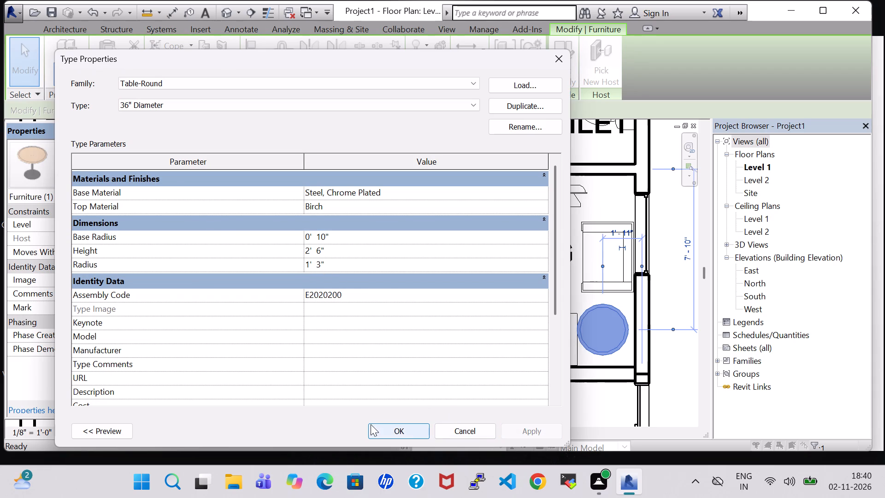
pyautogui.click(407, 429)
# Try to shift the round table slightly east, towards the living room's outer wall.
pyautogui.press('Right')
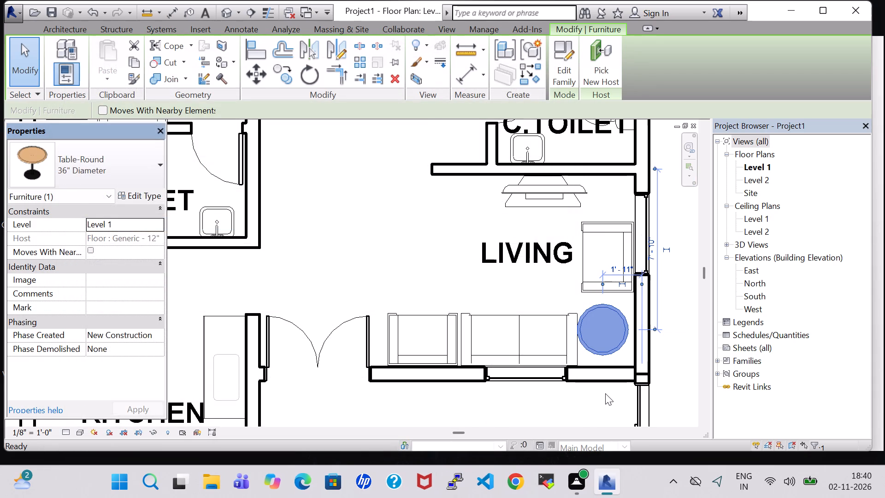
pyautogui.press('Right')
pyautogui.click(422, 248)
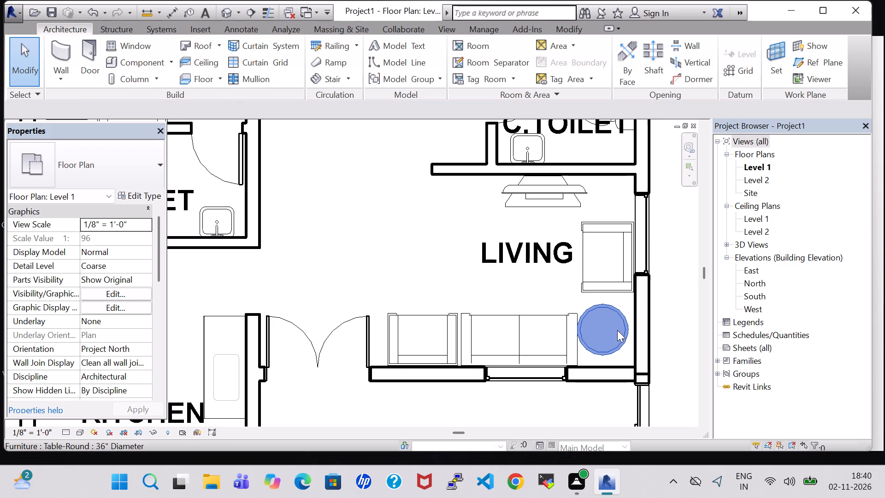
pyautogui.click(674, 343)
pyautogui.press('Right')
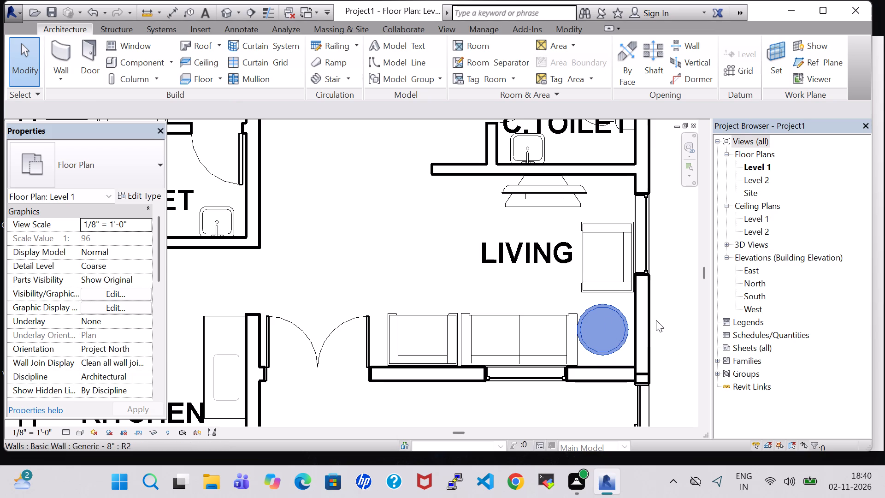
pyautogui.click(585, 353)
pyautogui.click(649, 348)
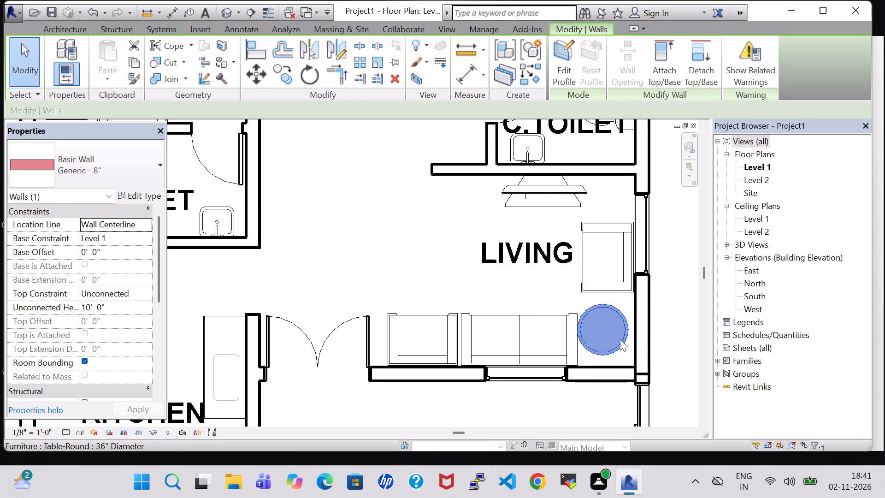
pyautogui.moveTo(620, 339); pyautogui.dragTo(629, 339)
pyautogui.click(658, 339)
# Examine the furnished house in the 3D view, orbiting between the top and front sides.
pyautogui.scroll(-3, 657, 339)
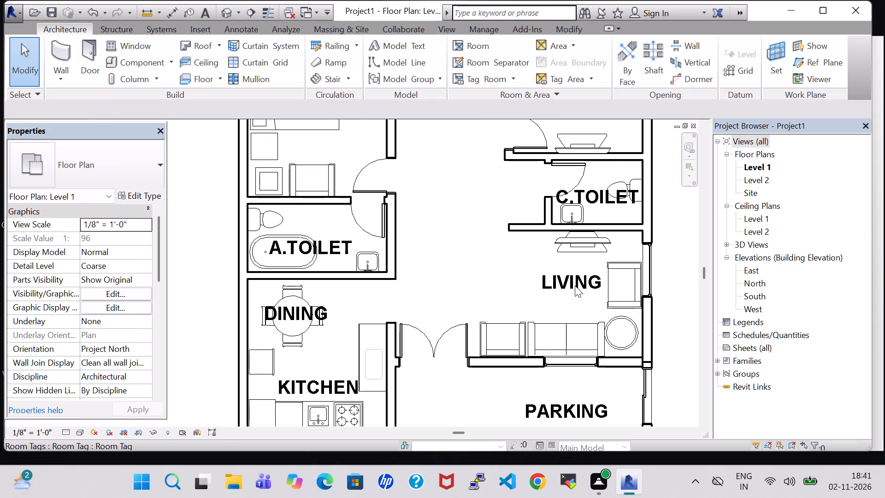
pyautogui.click(575, 285)
pyautogui.click(564, 279)
pyautogui.click(519, 288)
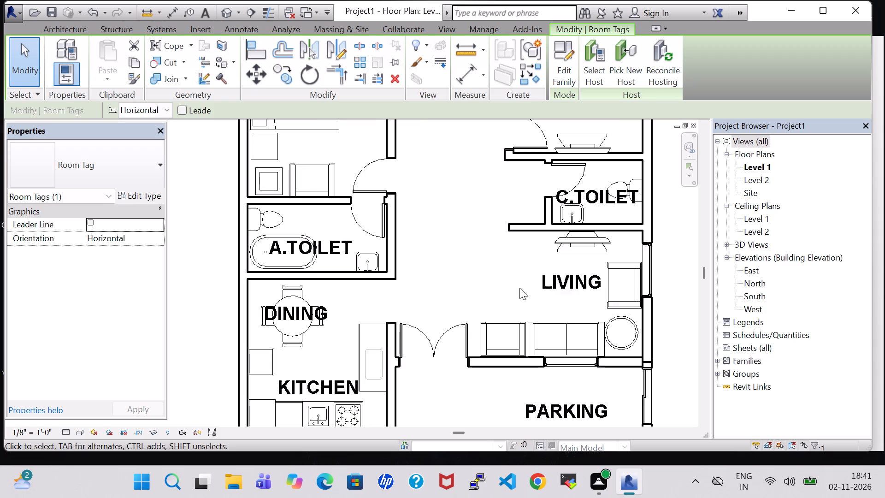
pyautogui.scroll(-4, 519, 288)
pyautogui.click(225, 14)
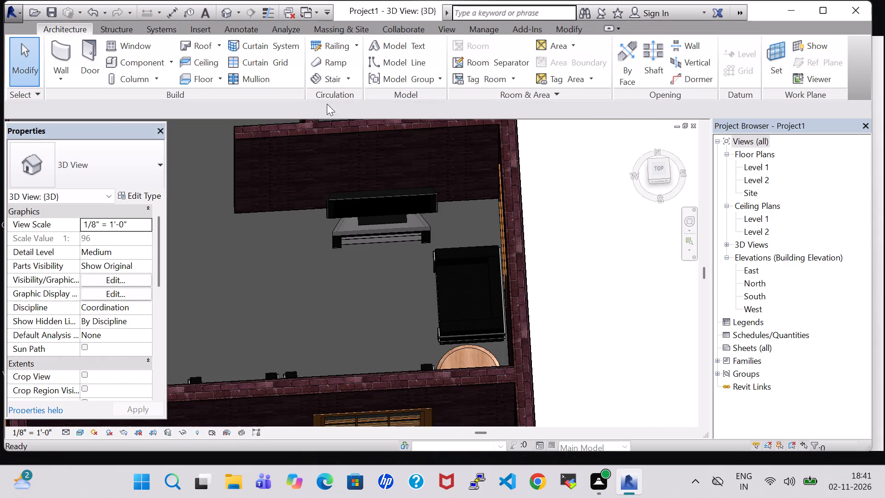
pyautogui.scroll(-4, 492, 231)
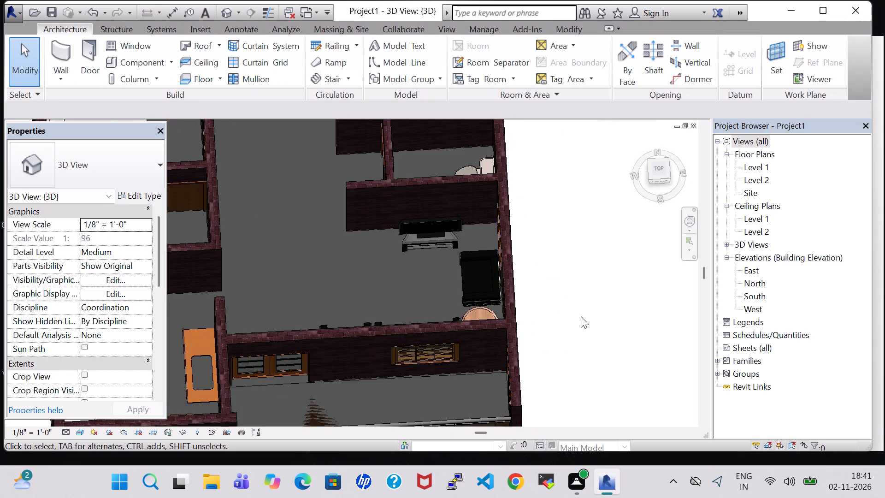
pyautogui.keyDown('shift'); pyautogui.moveTo(581, 316); pyautogui.dragTo(567, 238, button='middle'); pyautogui.keyUp('shift')
pyautogui.scroll(-2, 568, 237)
pyautogui.scroll(-2, 566, 279)
pyautogui.keyDown('shift'); pyautogui.moveTo(566, 290); pyautogui.dragTo(575, 265, button='middle'); pyautogui.keyUp('shift')
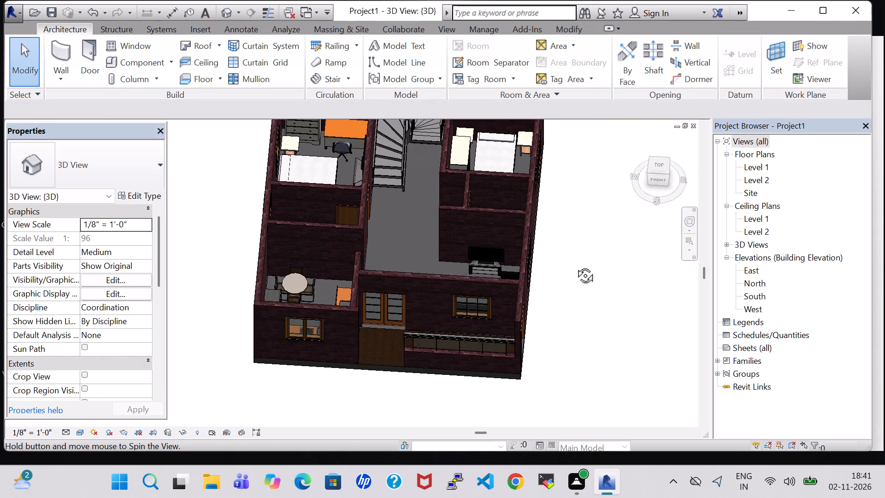
pyautogui.keyDown('shift'); pyautogui.moveTo(575, 265); pyautogui.dragTo(567, 194, button='middle'); pyautogui.keyUp('shift')
pyautogui.moveTo(570, 224); pyautogui.dragTo(596, 296, button='middle')
pyautogui.keyDown('shift'); pyautogui.moveTo(596, 298); pyautogui.dragTo(586, 208, button='middle'); pyautogui.keyUp('shift')
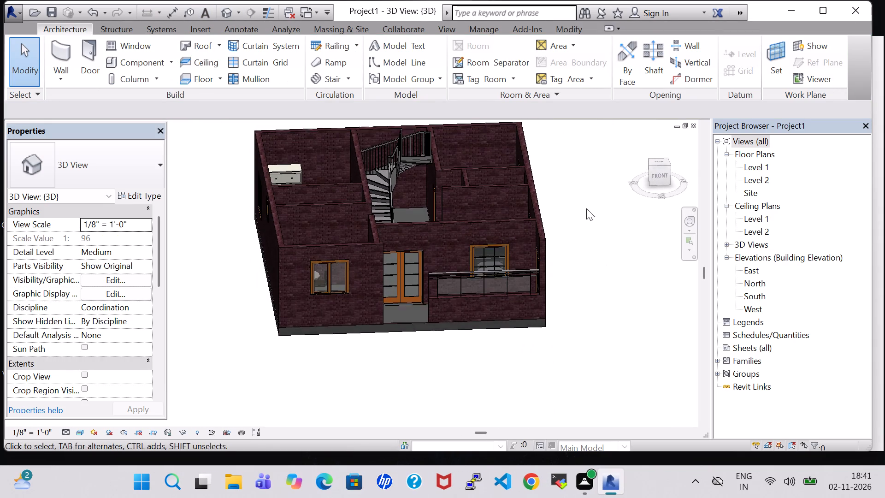
pyautogui.moveTo(586, 208); pyautogui.dragTo(583, 273, button='middle')
# Save the project under the name Project134 in the work folder on the Desktop.
pyautogui.click(14, 15)
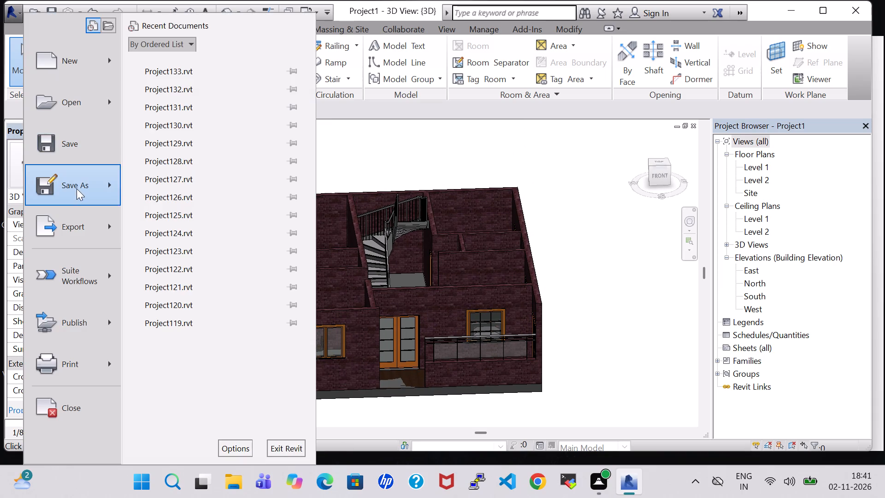
pyautogui.click(75, 191)
pyautogui.click(206, 84)
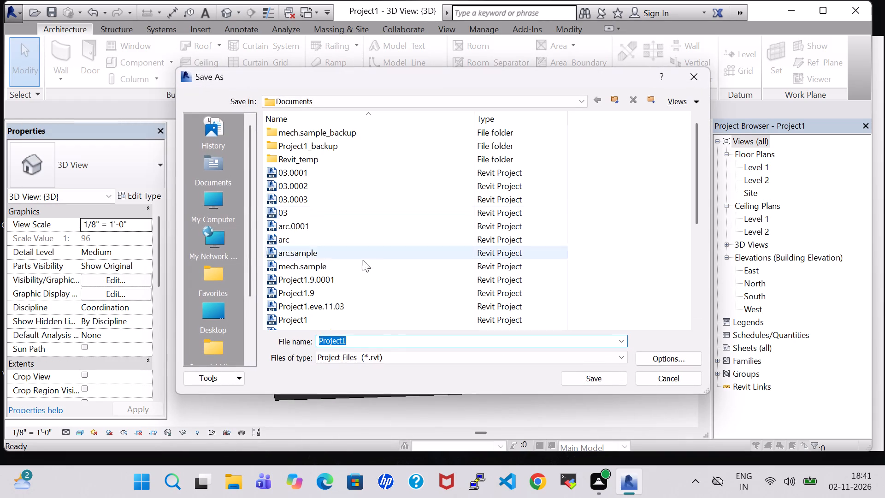
pyautogui.doubleClick(218, 305)
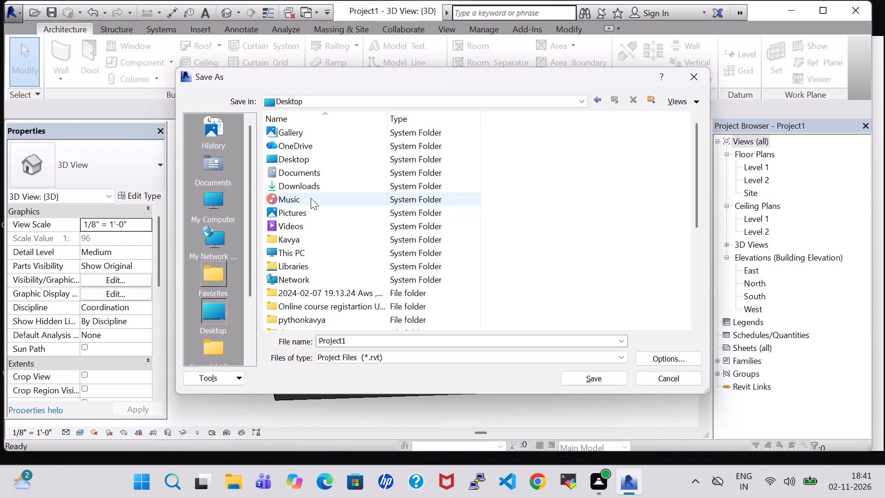
pyautogui.scroll(-2, 313, 194)
pyautogui.doubleClick(284, 306)
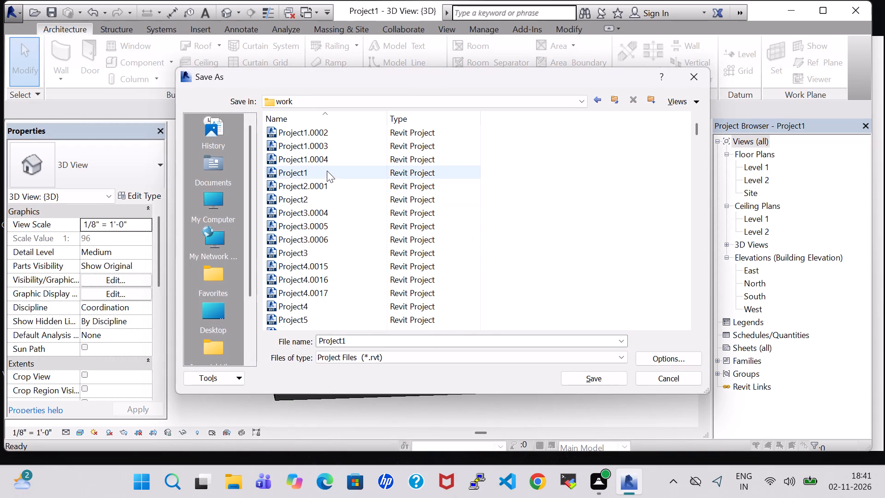
pyautogui.scroll(-4, 362, 271)
pyautogui.moveTo(696, 132); pyautogui.dragTo(696, 136)
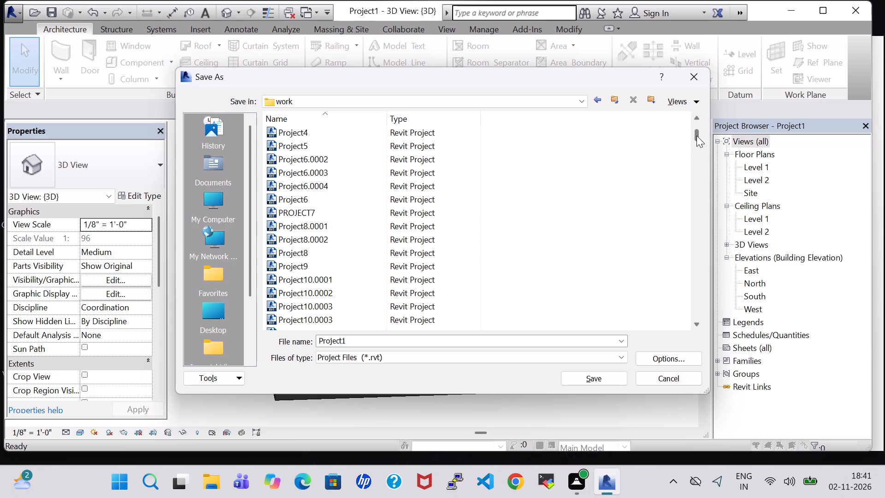
pyautogui.moveTo(696, 136); pyautogui.dragTo(714, 319)
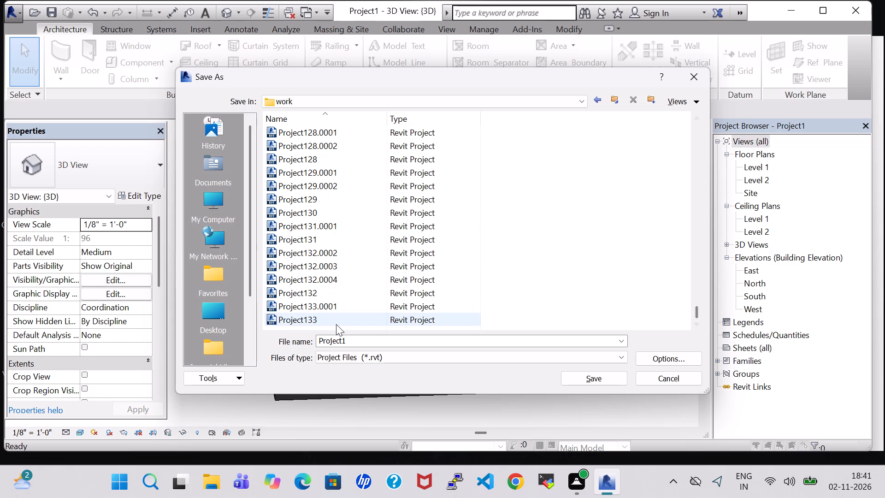
pyautogui.tripleClick(357, 339)
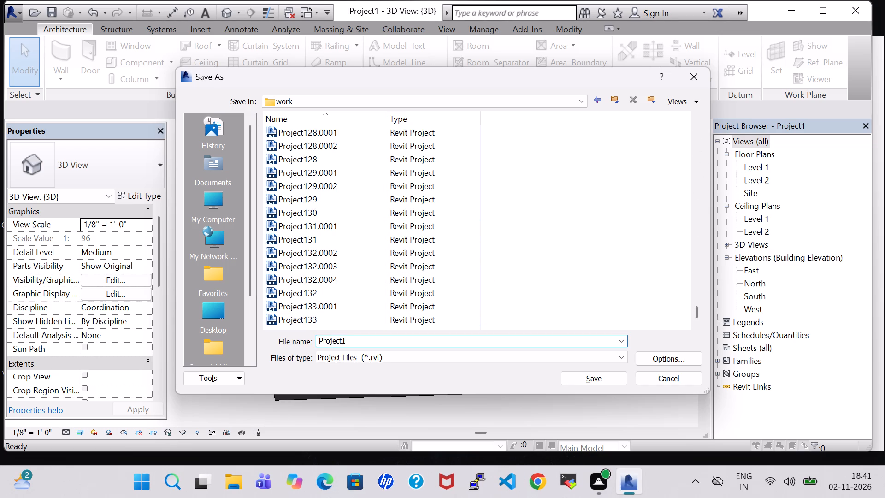
pyautogui.write('34')
pyautogui.click(619, 380)
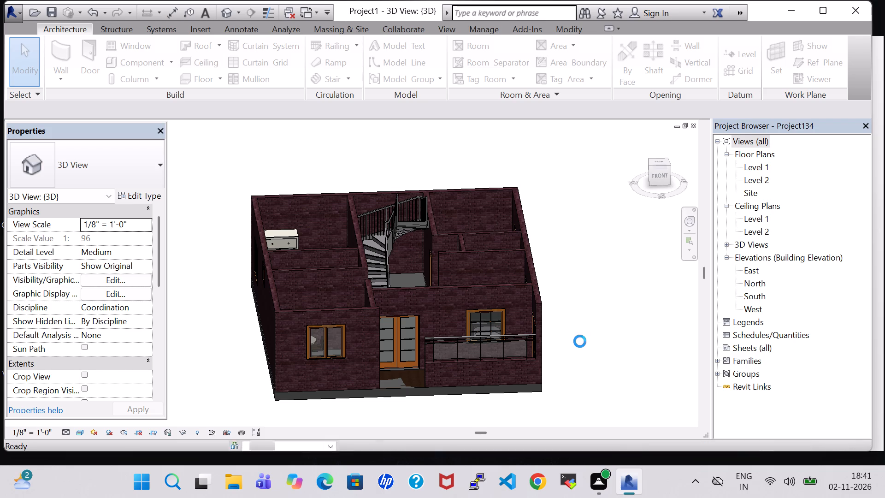
# Review the furnished rooms on the Level 1 floor plan, from the parking area up to the bedrooms.
pyautogui.keyDown('shift'); pyautogui.moveTo(580, 338); pyautogui.dragTo(560, 298, button='middle'); pyautogui.keyUp('shift')
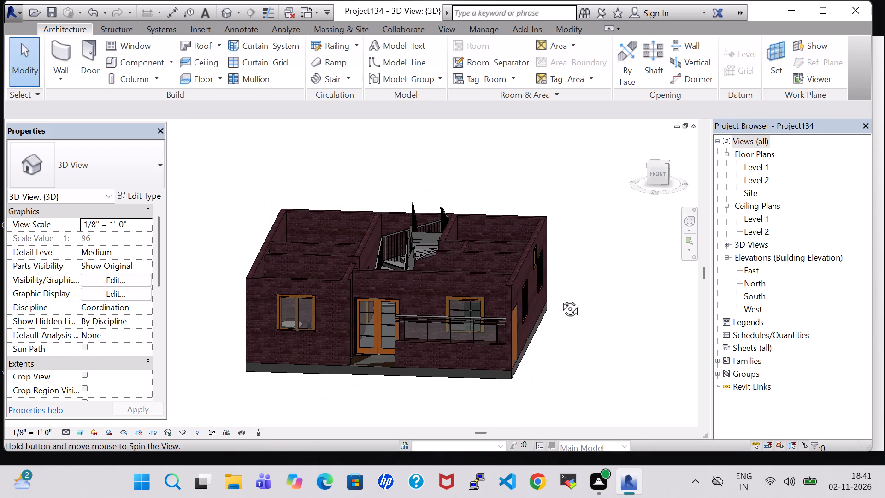
pyautogui.keyDown('shift'); pyautogui.moveTo(560, 298); pyautogui.dragTo(564, 297, button='middle'); pyautogui.keyUp('shift')
pyautogui.doubleClick(760, 169)
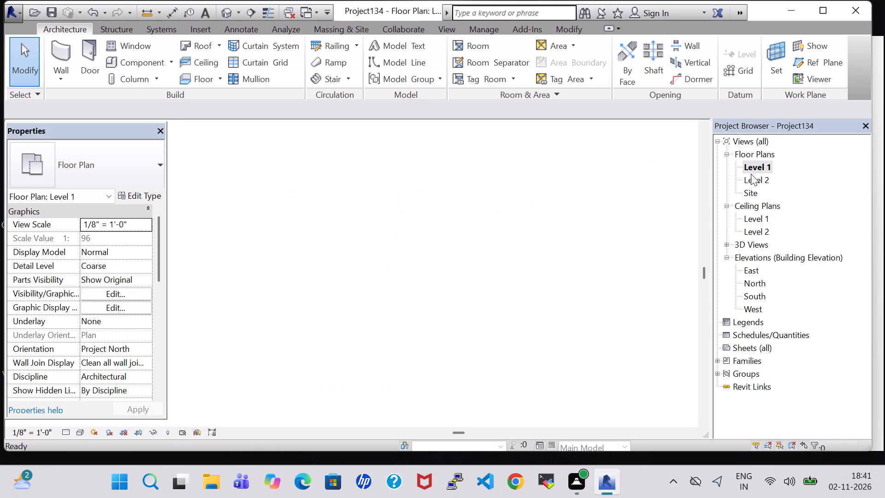
pyautogui.scroll(-2, 572, 270)
pyautogui.scroll(5, 574, 310)
pyautogui.click(592, 273)
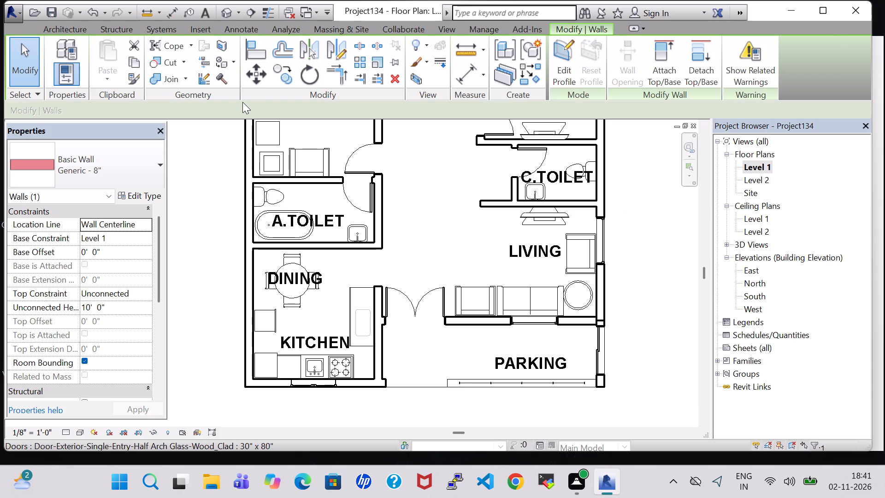
pyautogui.press('Escape')
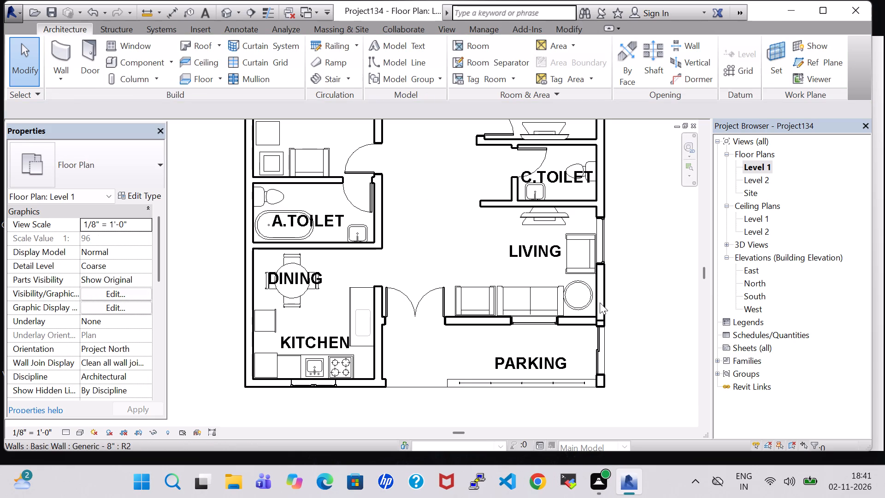
pyautogui.scroll(-2, 410, 211)
pyautogui.moveTo(416, 207); pyautogui.dragTo(390, 242, button='middle')
pyautogui.scroll(-1, 390, 242)
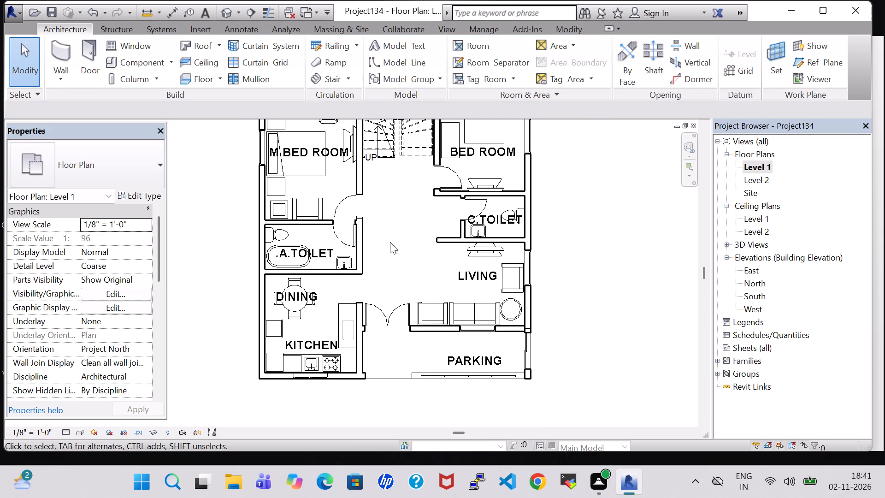
pyautogui.scroll(-2, 390, 242)
# Inspect the stairs, bedroom and living room furniture in the 3D view, orbiting to look from above.
pyautogui.click(228, 14)
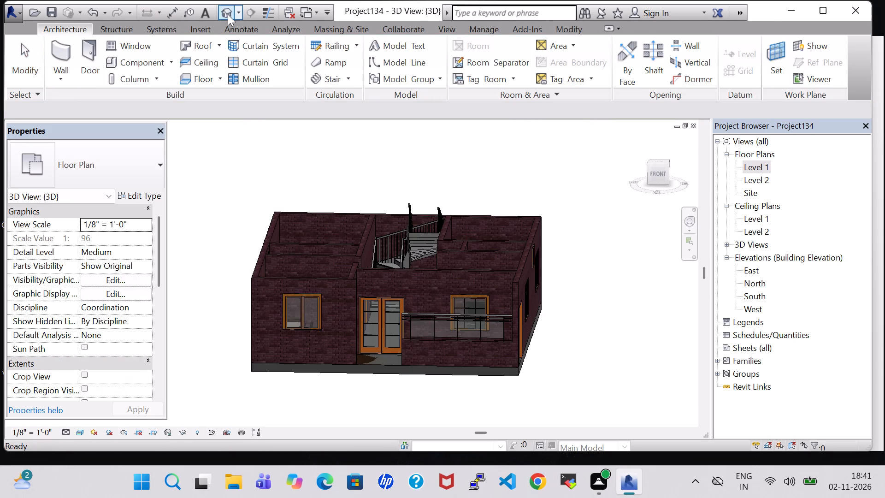
pyautogui.keyDown('shift'); pyautogui.moveTo(451, 131); pyautogui.dragTo(458, 206, button='middle'); pyautogui.keyUp('shift')
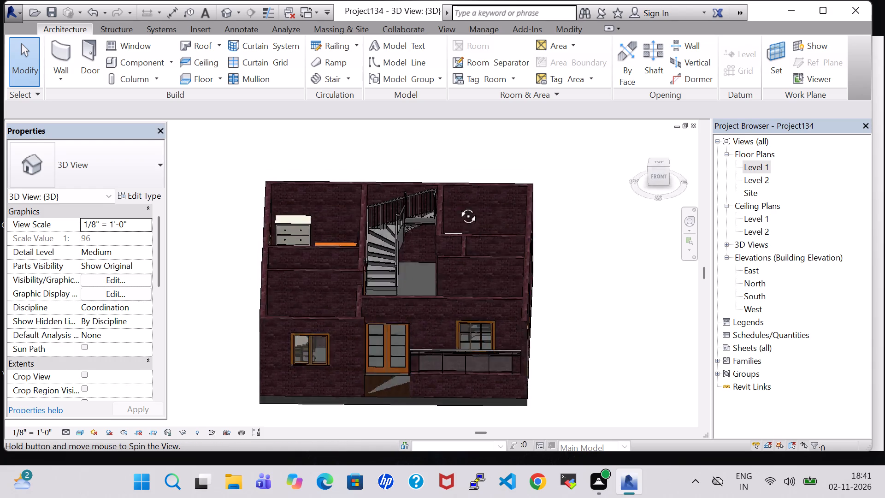
pyautogui.keyDown('shift'); pyautogui.moveTo(458, 206); pyautogui.dragTo(430, 331, button='middle'); pyautogui.keyUp('shift')
pyautogui.click(419, 209)
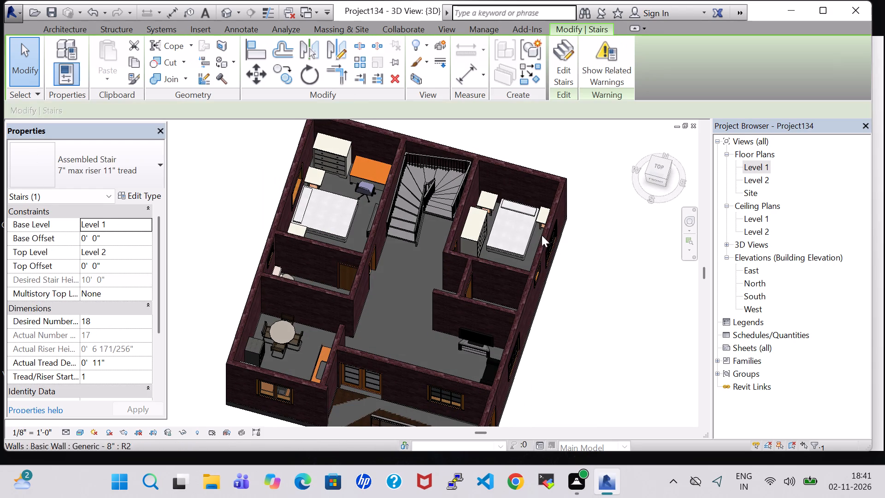
pyautogui.click(526, 232)
pyautogui.click(596, 280)
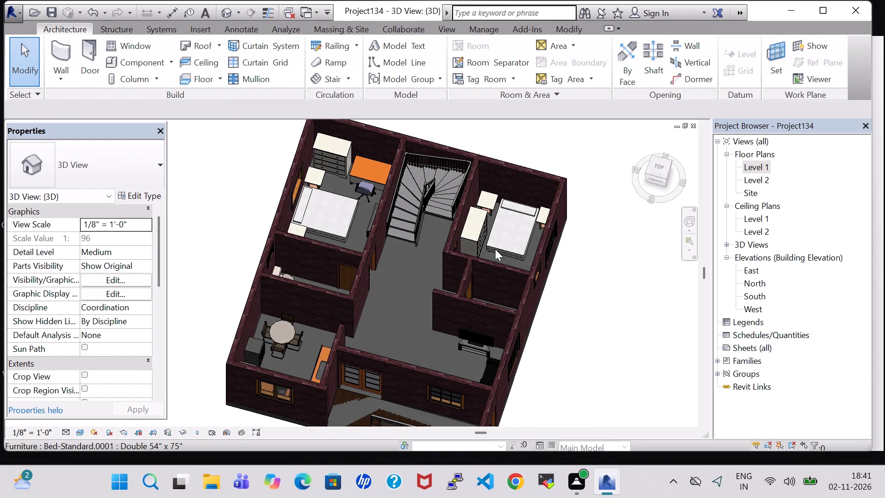
pyautogui.click(495, 249)
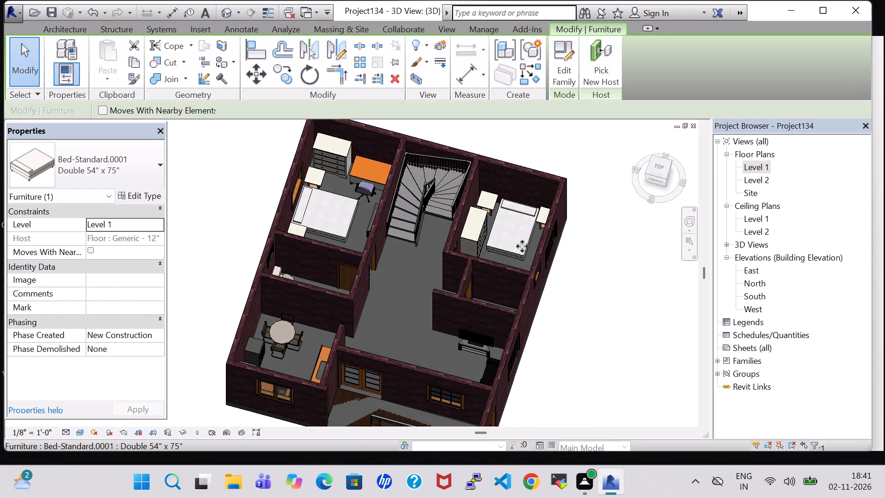
pyautogui.keyDown('shift'); pyautogui.moveTo(586, 303); pyautogui.dragTo(628, 409, button='middle'); pyautogui.keyUp('shift')
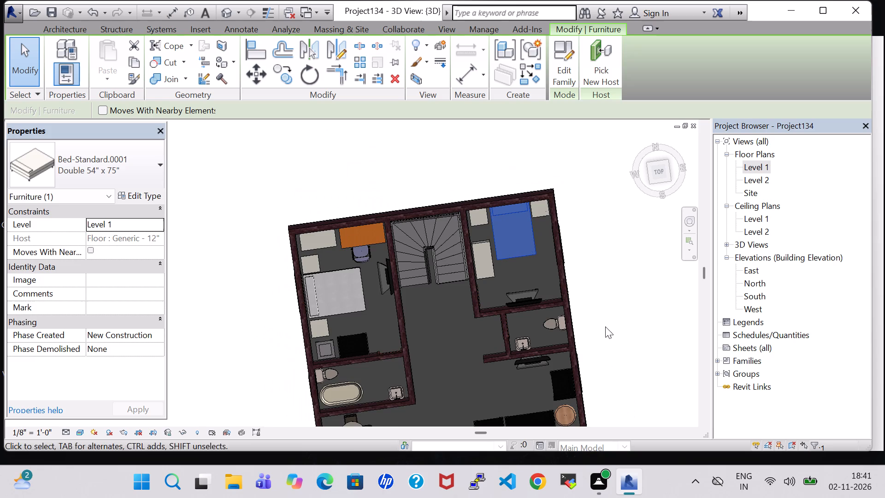
pyautogui.moveTo(605, 326); pyautogui.dragTo(557, 245, button='middle')
pyautogui.middleClick(554, 237)
pyautogui.click(553, 252)
pyautogui.click(515, 331)
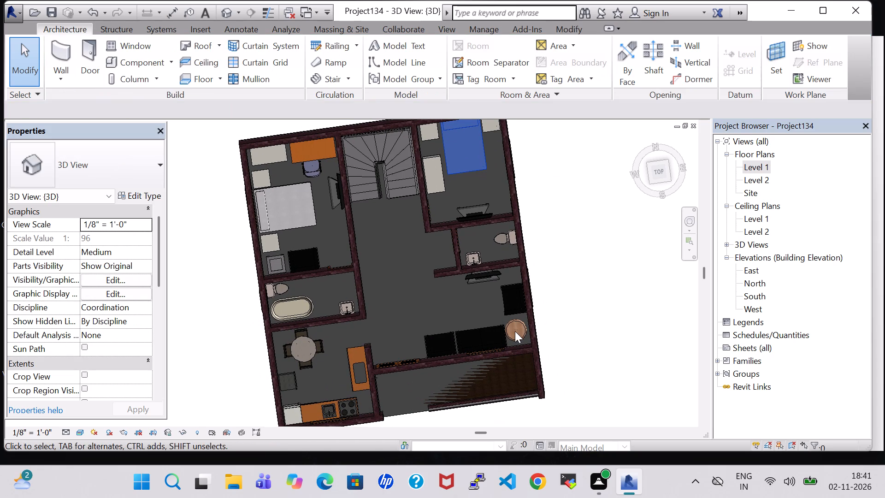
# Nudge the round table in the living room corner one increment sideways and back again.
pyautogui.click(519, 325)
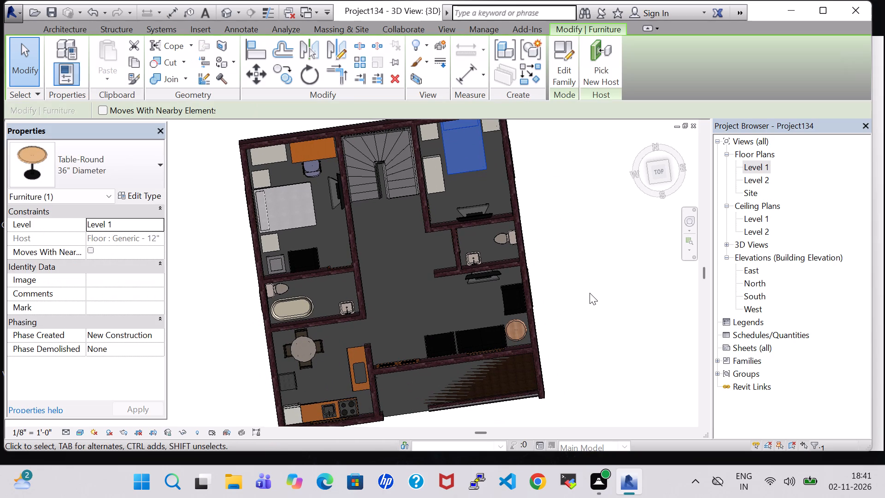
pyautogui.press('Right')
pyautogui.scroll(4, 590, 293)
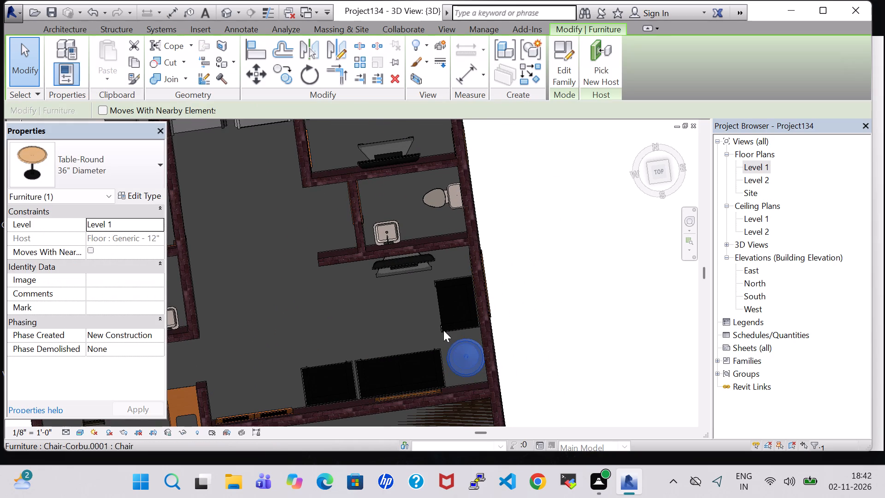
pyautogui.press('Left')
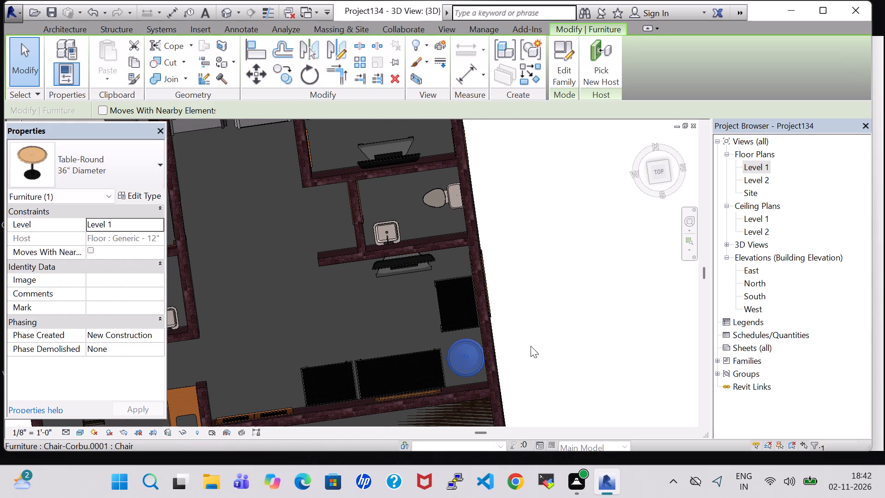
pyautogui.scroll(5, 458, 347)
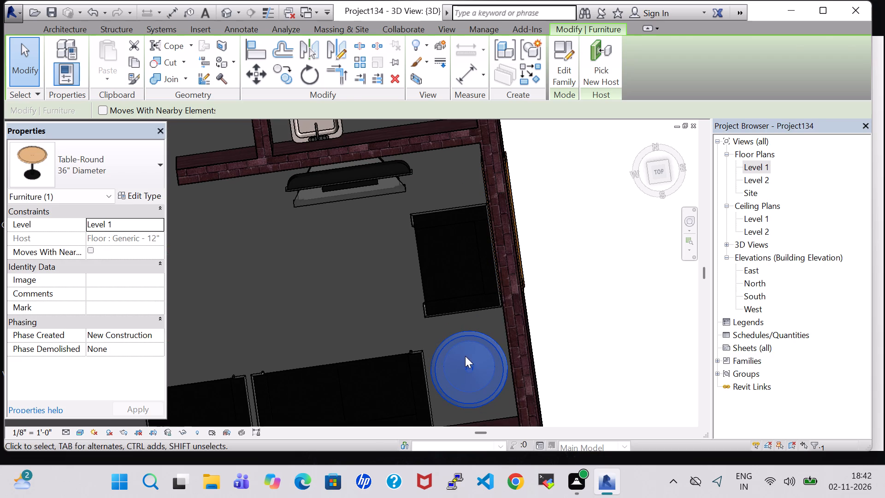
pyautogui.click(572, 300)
# Examine the living room furniture layout in the 3D view, orbiting around the top view.
pyautogui.scroll(-5, 572, 300)
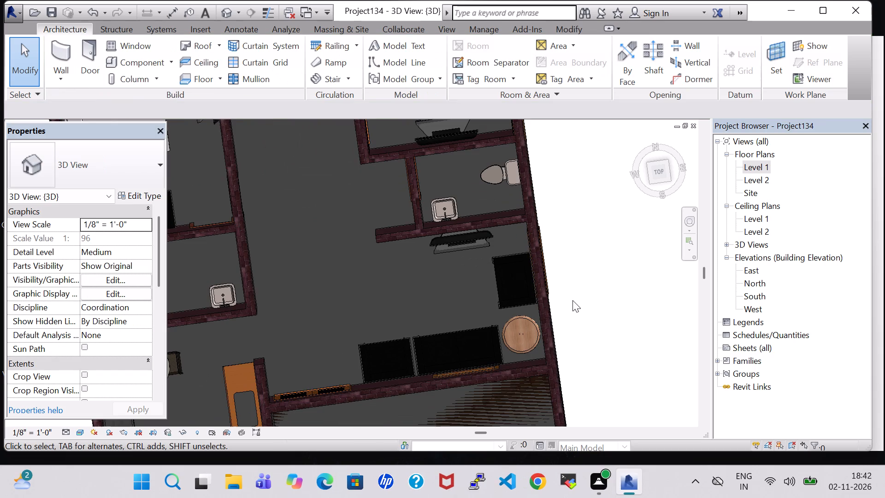
pyautogui.keyDown('shift'); pyautogui.moveTo(595, 312); pyautogui.dragTo(578, 238, button='middle'); pyautogui.keyUp('shift')
pyautogui.scroll(-2, 573, 242)
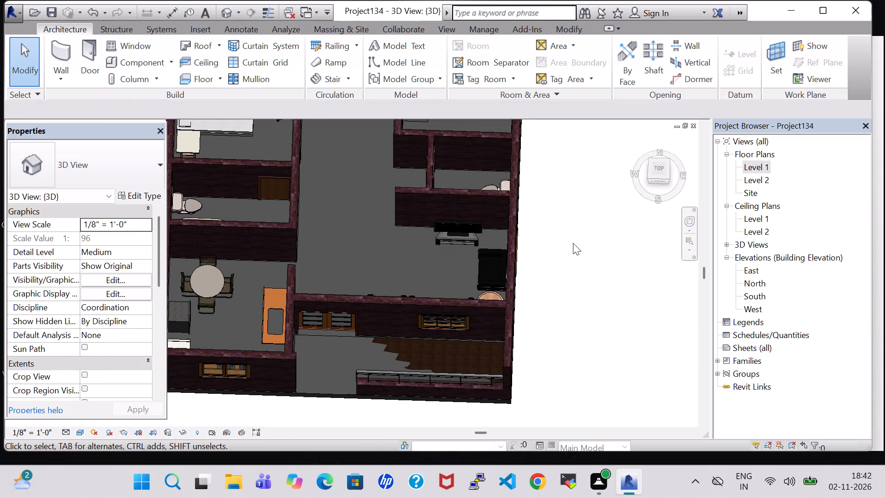
pyautogui.scroll(2, 451, 241)
pyautogui.keyDown('shift'); pyautogui.moveTo(609, 274); pyautogui.dragTo(616, 311, button='middle'); pyautogui.keyUp('shift')
pyautogui.keyDown('shift'); pyautogui.scroll(-3, 616, 311); pyautogui.keyUp('shift')
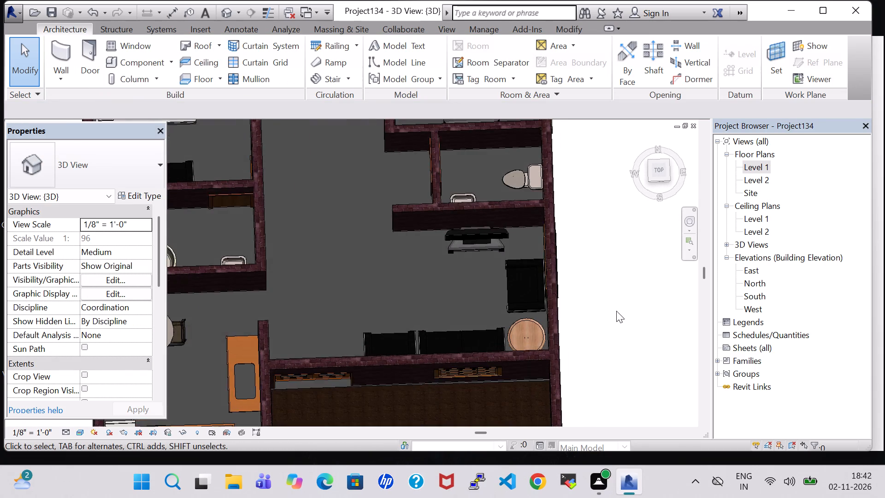
pyautogui.keyDown('shift'); pyautogui.middleClick(615, 299); pyautogui.keyUp('shift')
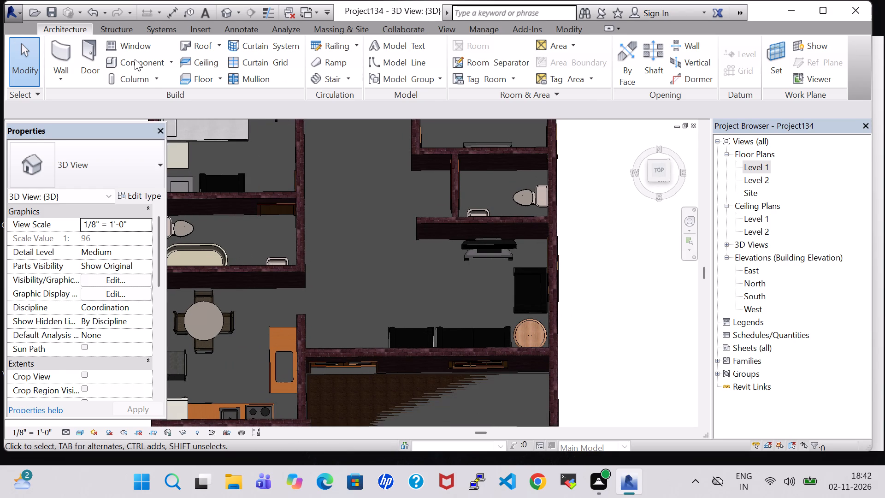
# Load the Table-Dining Oval family from the Furniture Tables library and place the 36" x 72" table in the living room.
pyautogui.click(135, 59)
pyautogui.click(564, 69)
pyautogui.scroll(-3, 554, 204)
pyautogui.scroll(2, 524, 207)
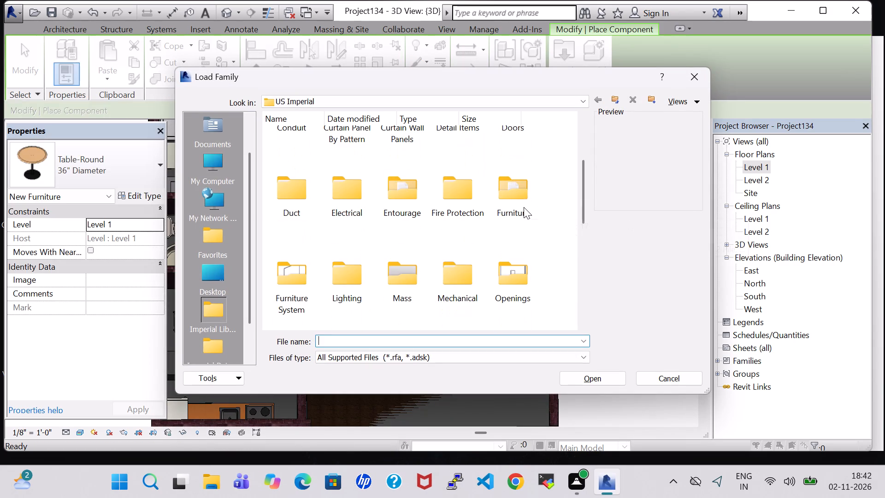
pyautogui.doubleClick(523, 200)
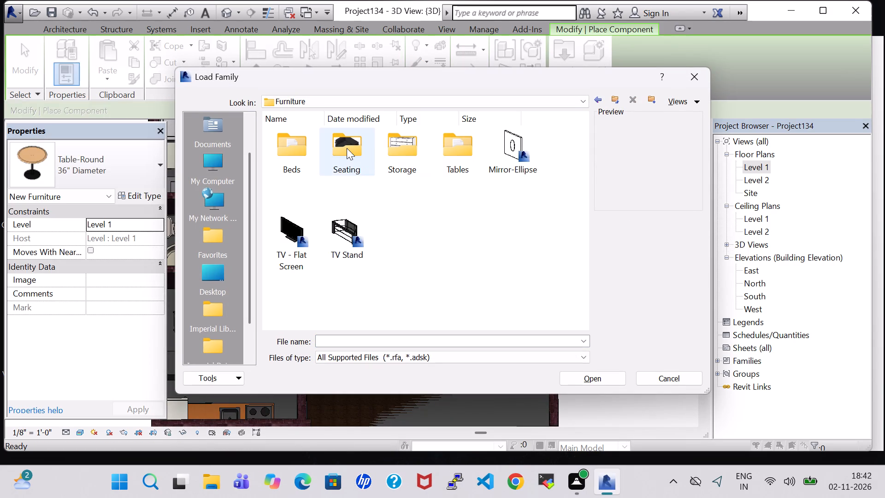
pyautogui.click(347, 148)
pyautogui.doubleClick(469, 156)
pyautogui.click(395, 136)
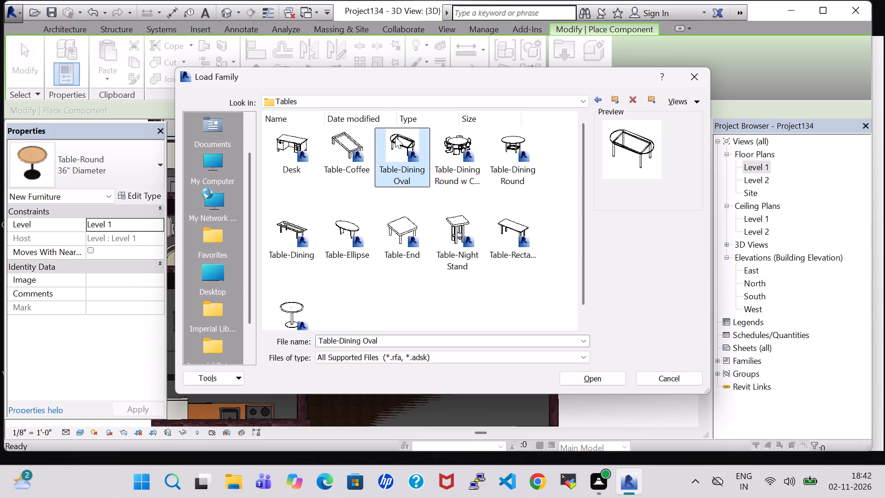
pyautogui.click(596, 378)
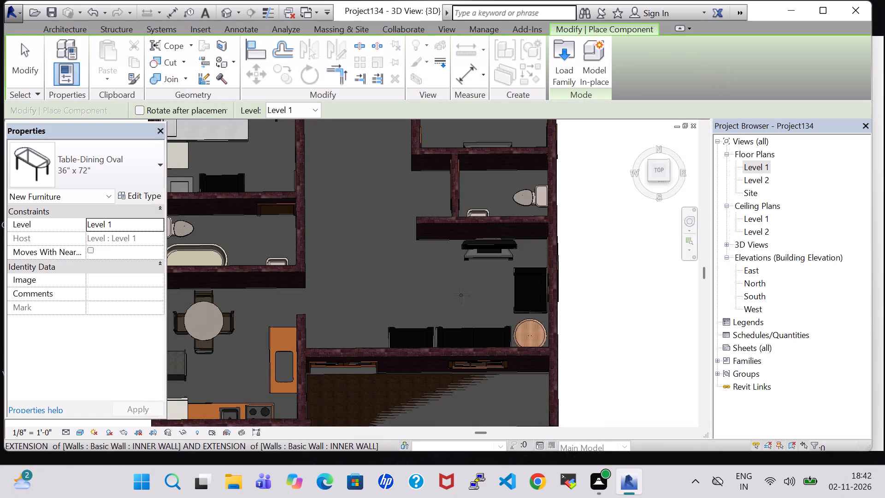
pyautogui.click(456, 294)
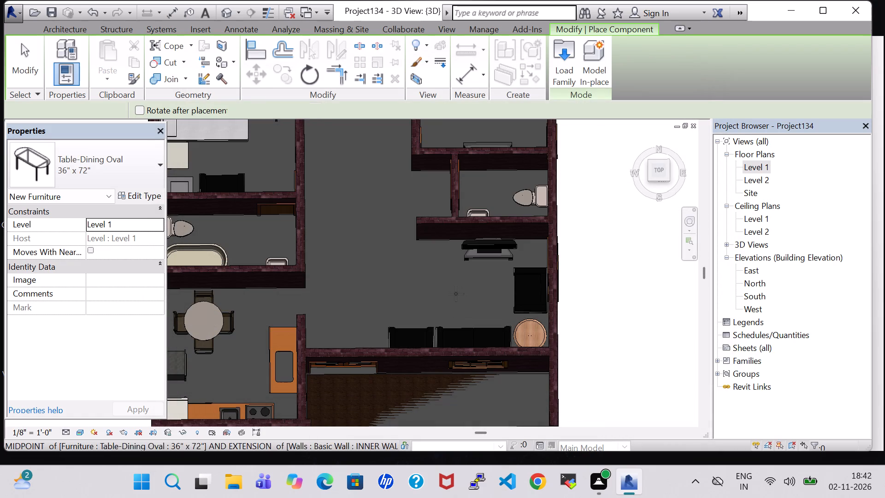
# Check the oval table's placement in the living room on the Level 1 floor plan.
pyautogui.click(758, 170)
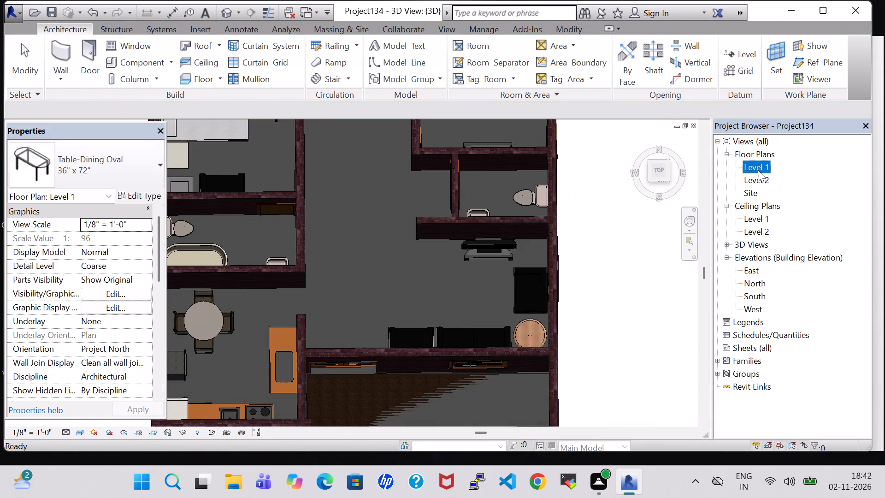
pyautogui.click(757, 169)
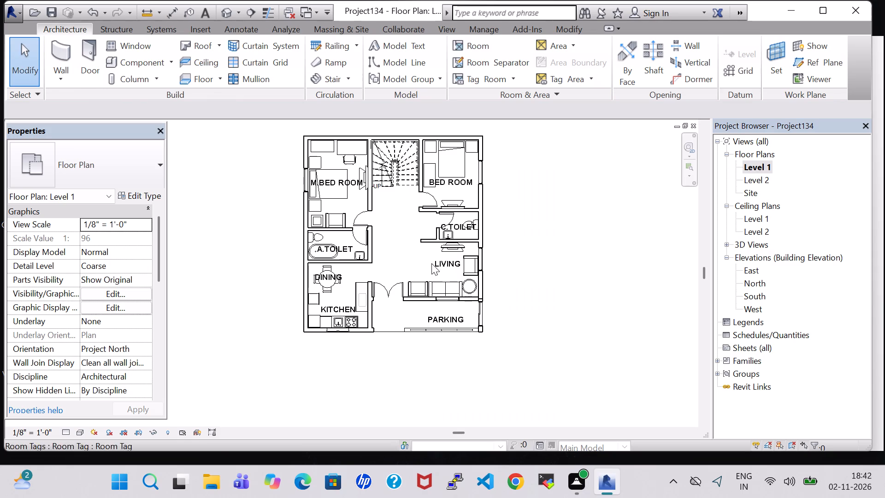
pyautogui.click(140, 63)
pyautogui.scroll(4, 415, 255)
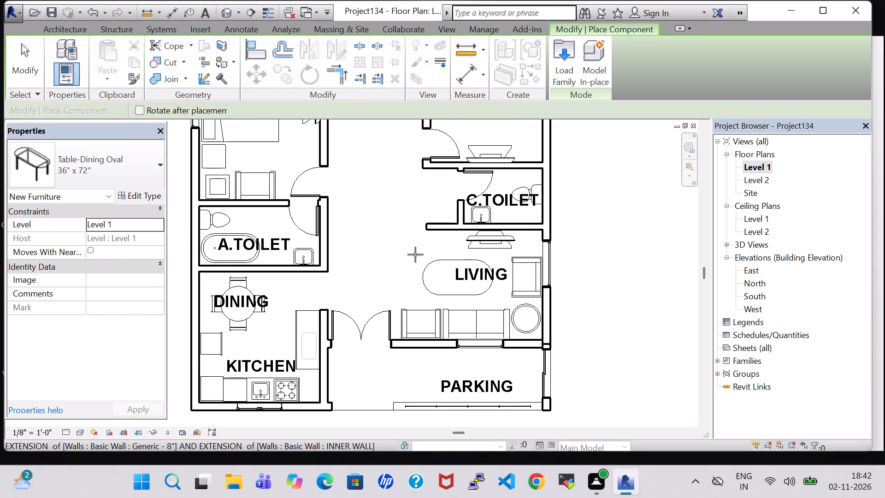
pyautogui.scroll(2, 415, 255)
pyautogui.press('Escape')
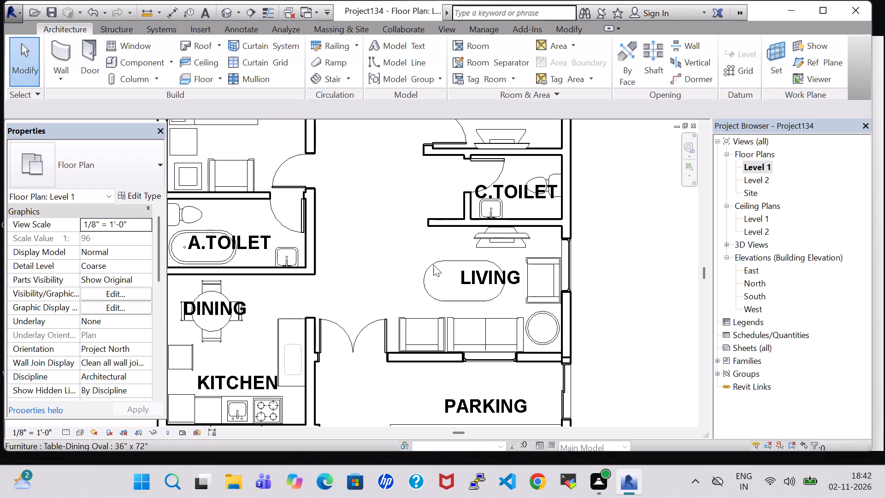
# In the 3D view, nudge the oval table three increments toward the armchair by the east wall and two toward the sofa.
pyautogui.click(230, 8)
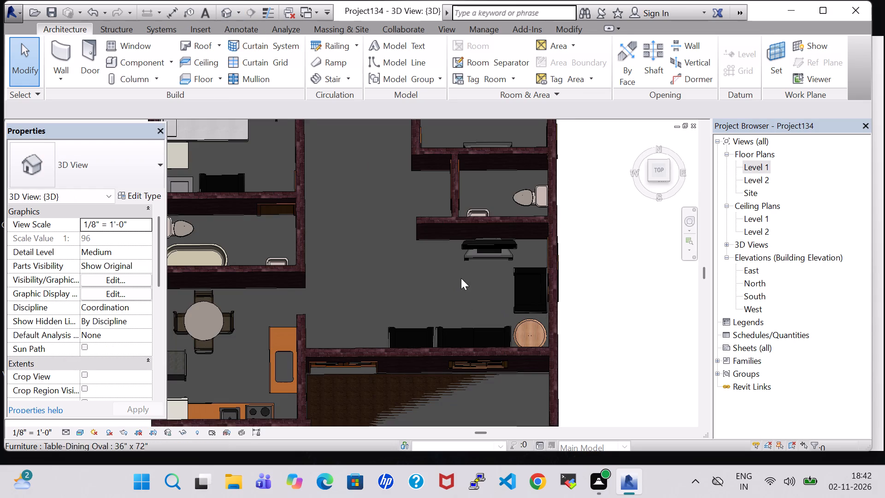
pyautogui.scroll(-1, 462, 278)
pyautogui.click(474, 297)
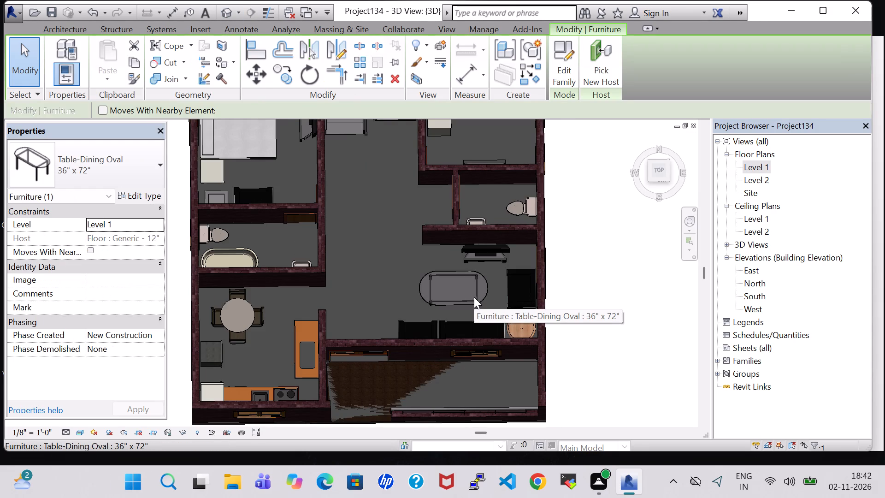
pyautogui.press('Right')
pyautogui.press('Right')
pyautogui.press('Down')
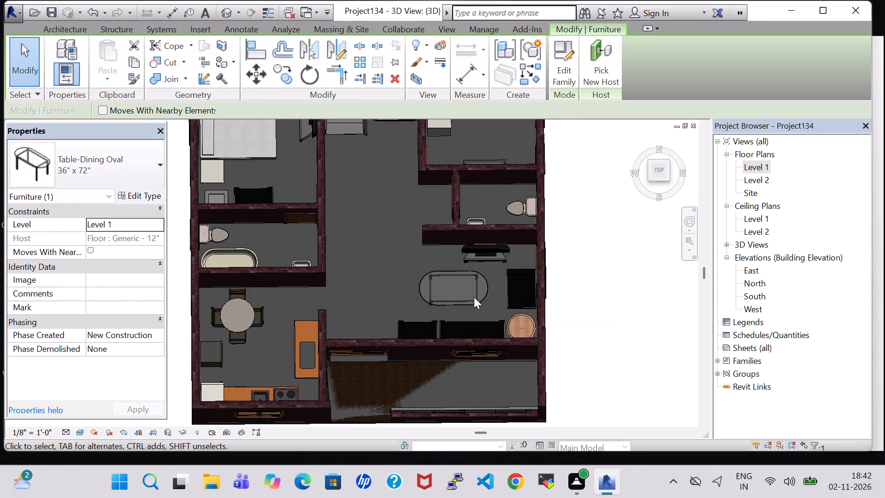
pyautogui.press('Down')
pyautogui.press('Right')
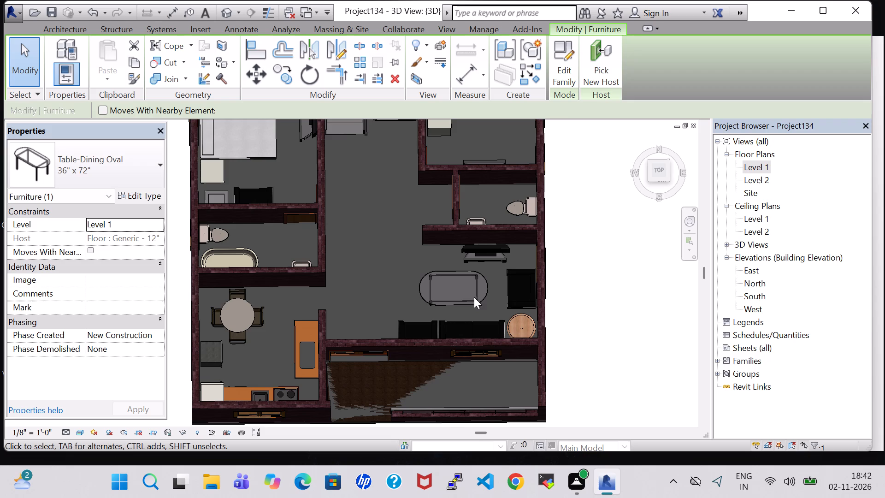
pyautogui.click(586, 271)
# Inspect the house in the 3D view, orbiting from above down to the front facade and its sides.
pyautogui.doubleClick(230, 13)
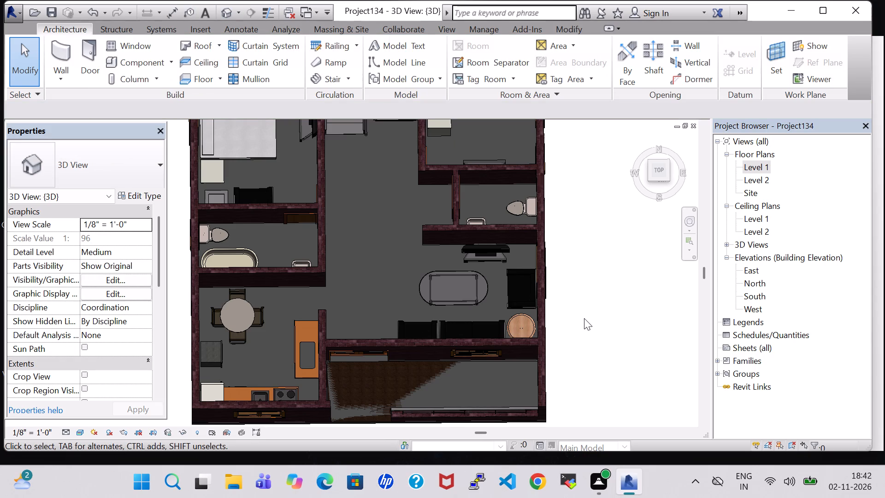
pyautogui.keyDown('shift'); pyautogui.moveTo(584, 318); pyautogui.dragTo(570, 205, button='middle'); pyautogui.keyUp('shift')
pyautogui.scroll(-1, 566, 209)
pyautogui.moveTo(565, 212); pyautogui.dragTo(609, 291, button='middle')
pyautogui.keyDown('shift'); pyautogui.moveTo(591, 329); pyautogui.dragTo(610, 286, button='middle'); pyautogui.keyUp('shift')
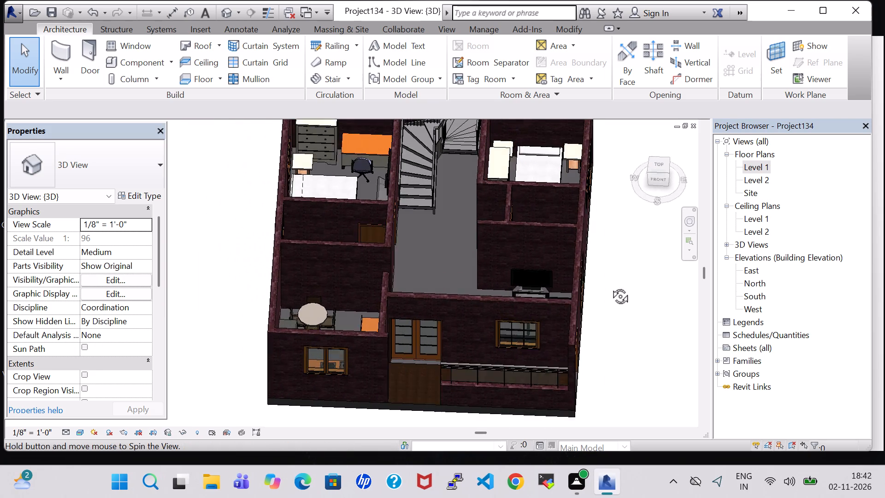
pyautogui.keyDown('shift'); pyautogui.moveTo(610, 286); pyautogui.dragTo(614, 224, button='middle'); pyautogui.keyUp('shift')
pyautogui.moveTo(611, 206); pyautogui.dragTo(518, 291, button='middle')
pyautogui.keyDown('shift'); pyautogui.moveTo(570, 342); pyautogui.dragTo(547, 285, button='middle'); pyautogui.keyUp('shift')
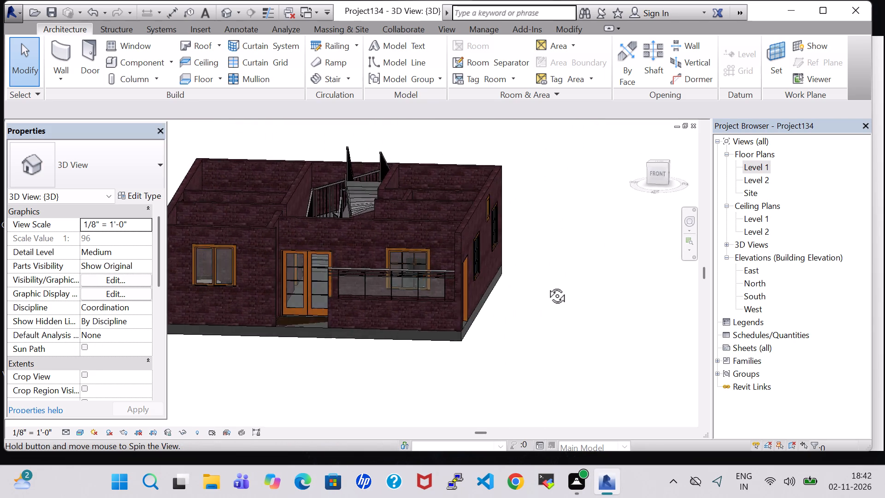
pyautogui.keyDown('shift'); pyautogui.moveTo(547, 285); pyautogui.dragTo(570, 291, button='middle'); pyautogui.keyUp('shift')
pyautogui.moveTo(568, 292); pyautogui.dragTo(554, 293, button='middle')
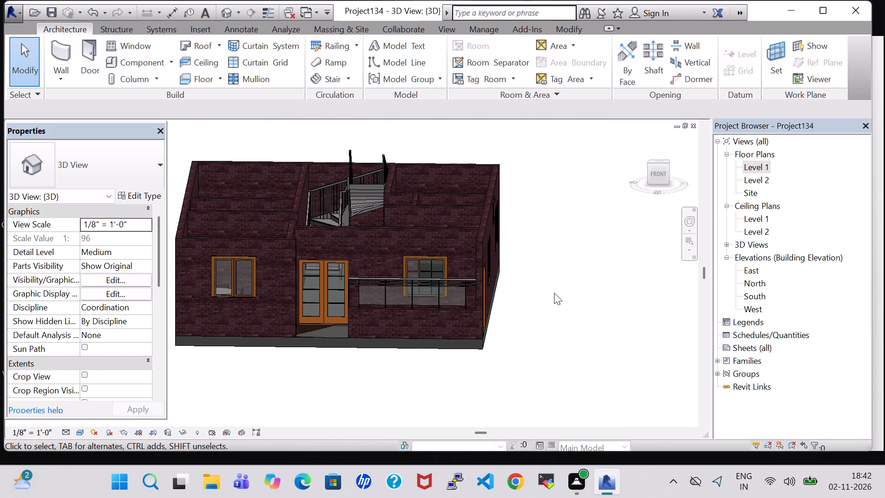
pyautogui.moveTo(554, 293); pyautogui.dragTo(596, 296, button='middle')
pyautogui.moveTo(596, 294); pyautogui.dragTo(612, 293, button='middle')
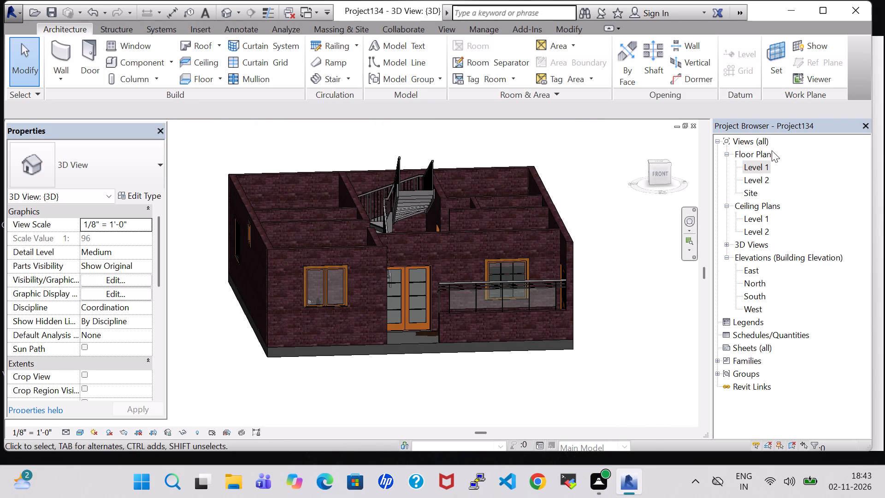
# Start a roof by footprint based on Level 2 without slope, sketching a rectangular boundary from the master bedroom's outer corner to the parking's.
pyautogui.doubleClick(752, 174)
pyautogui.doubleClick(755, 164)
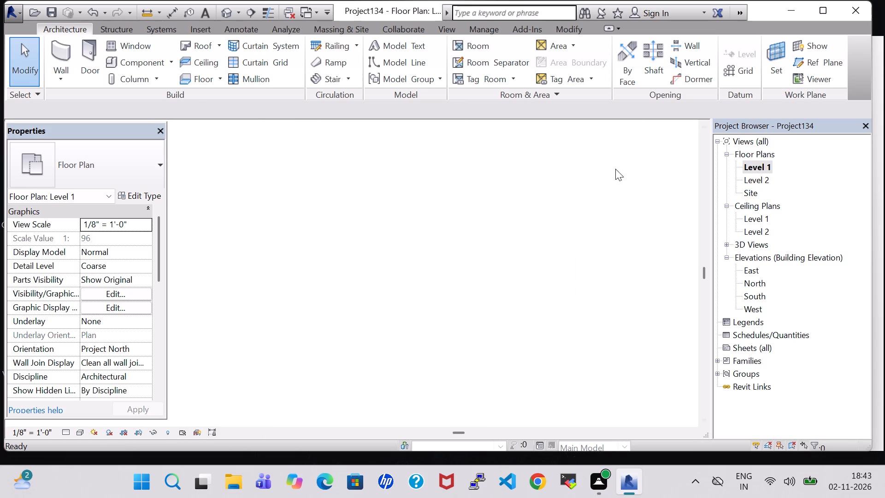
pyautogui.scroll(-6, 417, 179)
pyautogui.moveTo(541, 184); pyautogui.dragTo(569, 242, button='middle')
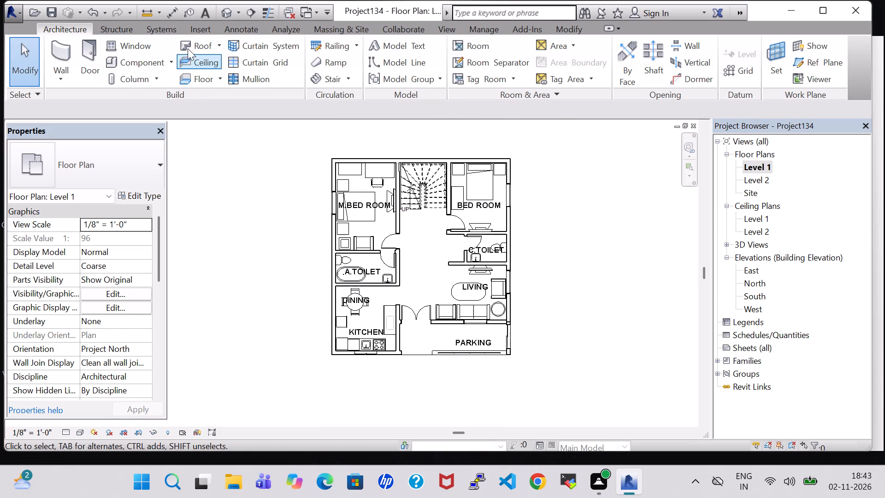
pyautogui.click(189, 41)
pyautogui.click(429, 261)
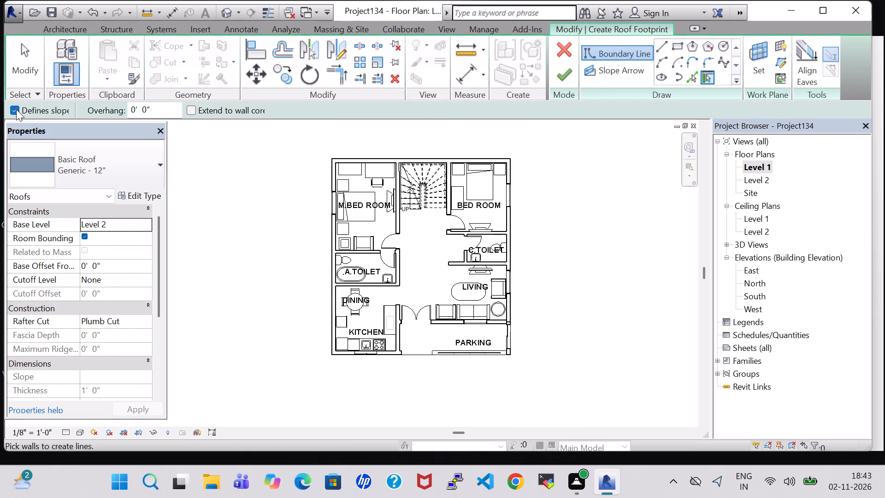
pyautogui.click(11, 109)
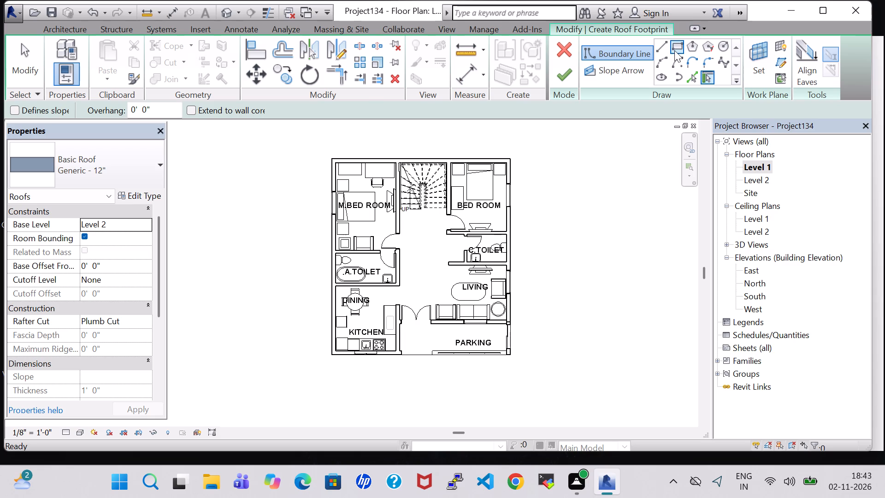
pyautogui.click(674, 50)
pyautogui.scroll(5, 385, 140)
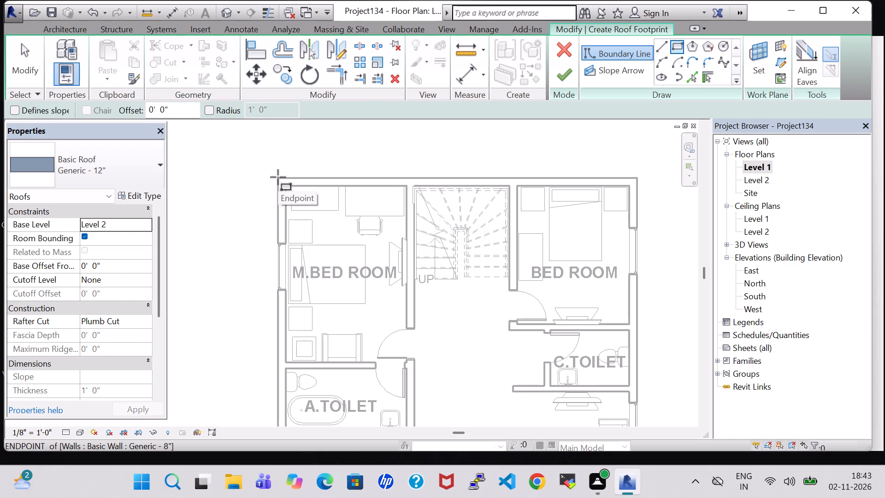
pyautogui.click(278, 177)
pyautogui.scroll(-2, 522, 324)
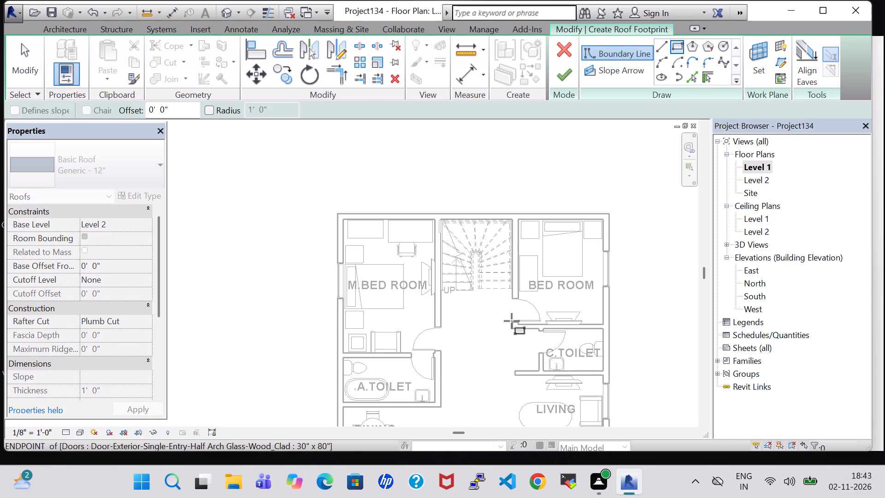
pyautogui.moveTo(512, 321); pyautogui.dragTo(456, 267, button='middle')
pyautogui.middleClick(456, 267)
pyautogui.moveTo(540, 382); pyautogui.dragTo(526, 320, button='middle')
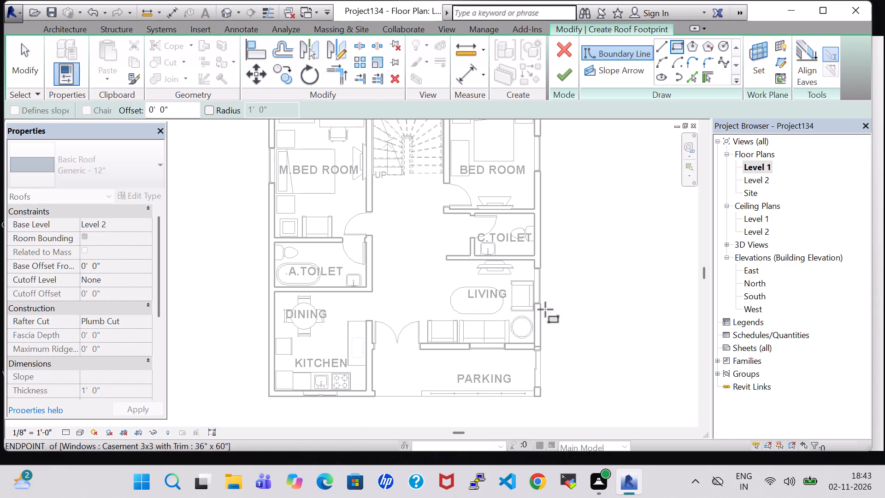
pyautogui.scroll(4, 540, 400)
pyautogui.click(540, 394)
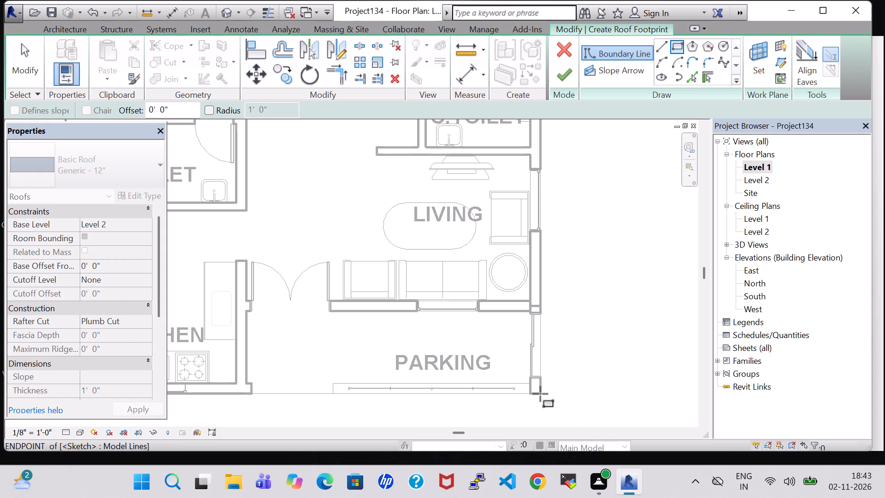
pyautogui.scroll(-2, 257, 391)
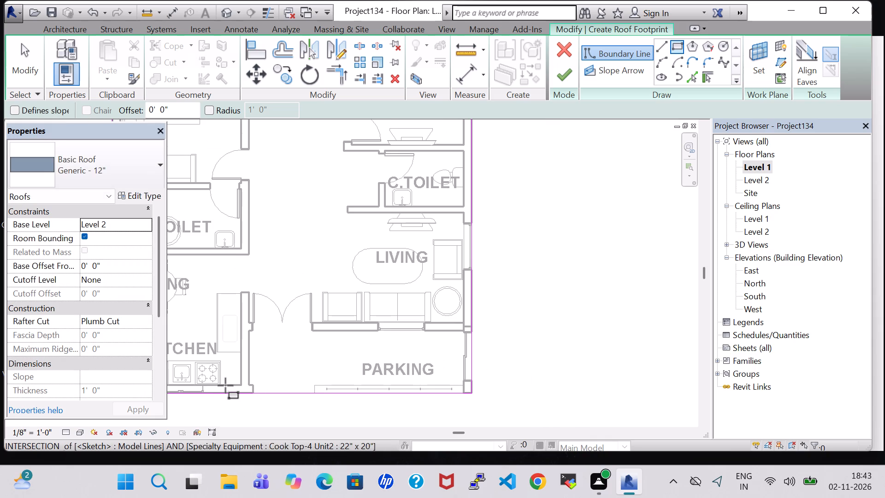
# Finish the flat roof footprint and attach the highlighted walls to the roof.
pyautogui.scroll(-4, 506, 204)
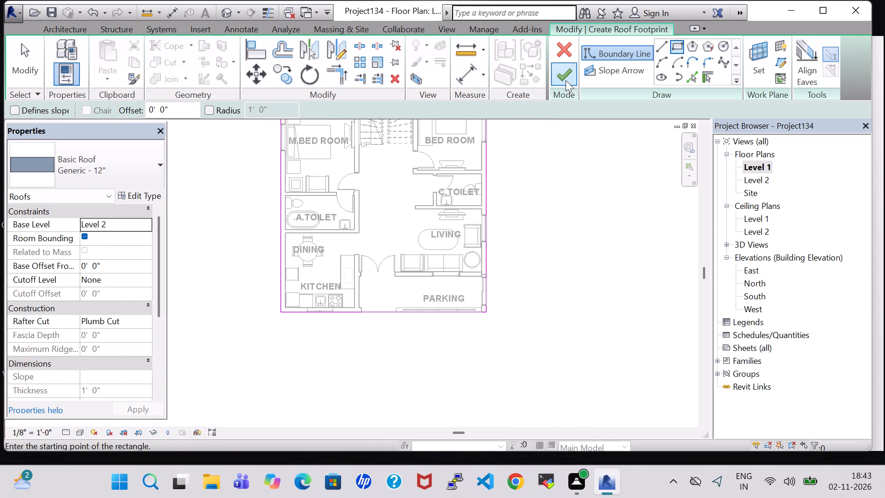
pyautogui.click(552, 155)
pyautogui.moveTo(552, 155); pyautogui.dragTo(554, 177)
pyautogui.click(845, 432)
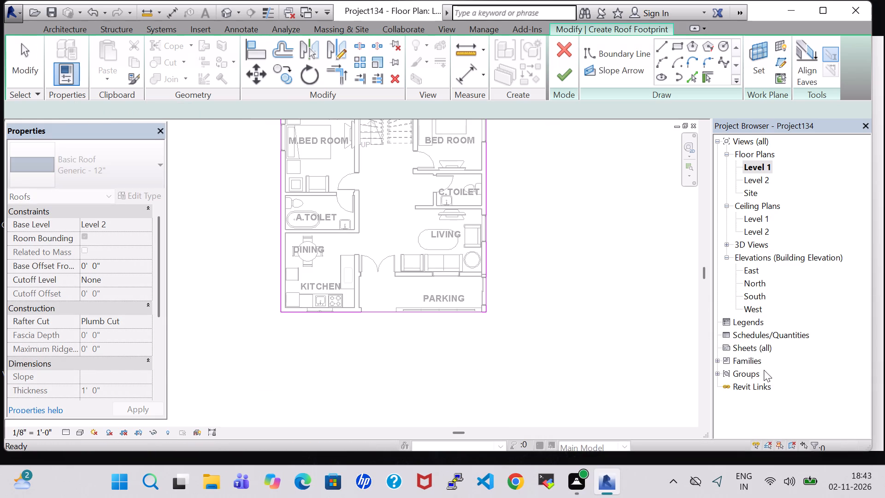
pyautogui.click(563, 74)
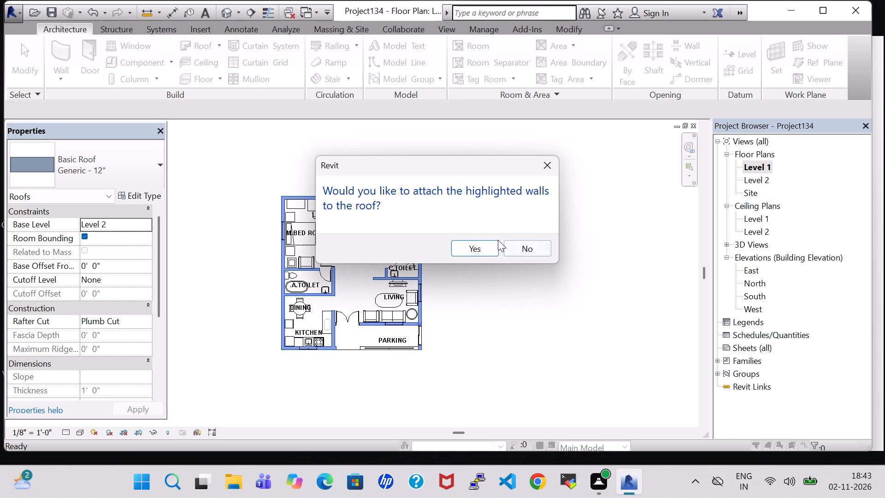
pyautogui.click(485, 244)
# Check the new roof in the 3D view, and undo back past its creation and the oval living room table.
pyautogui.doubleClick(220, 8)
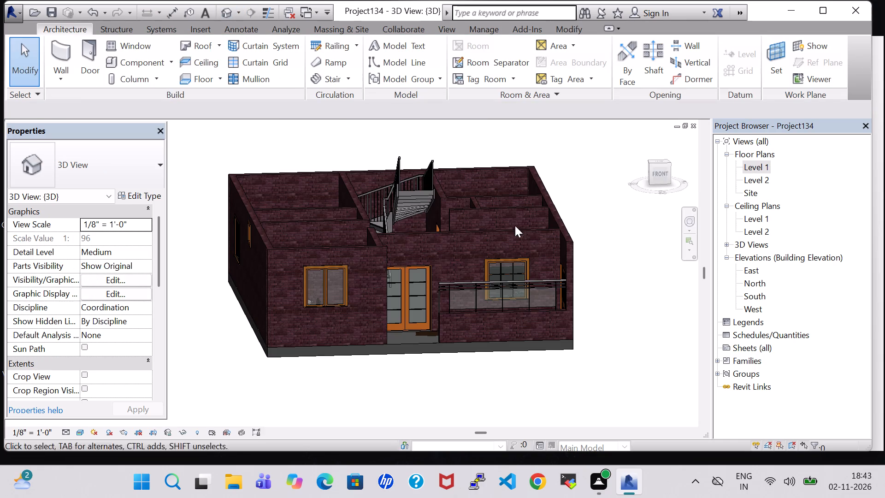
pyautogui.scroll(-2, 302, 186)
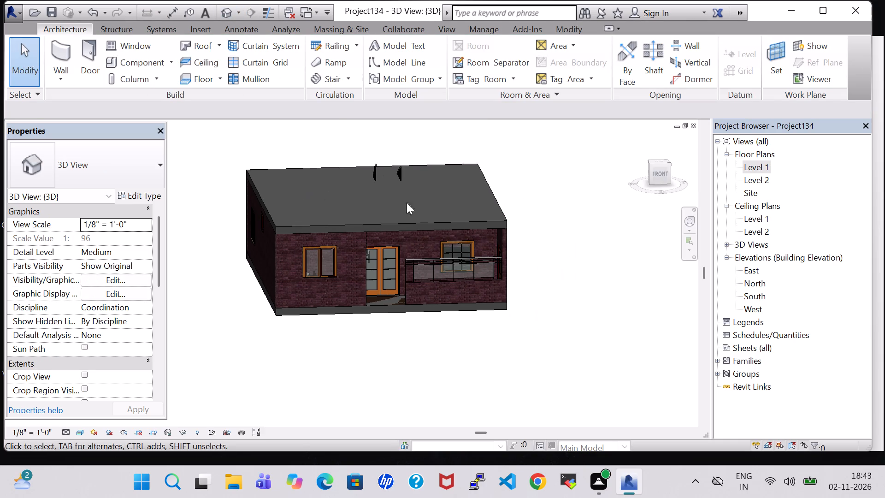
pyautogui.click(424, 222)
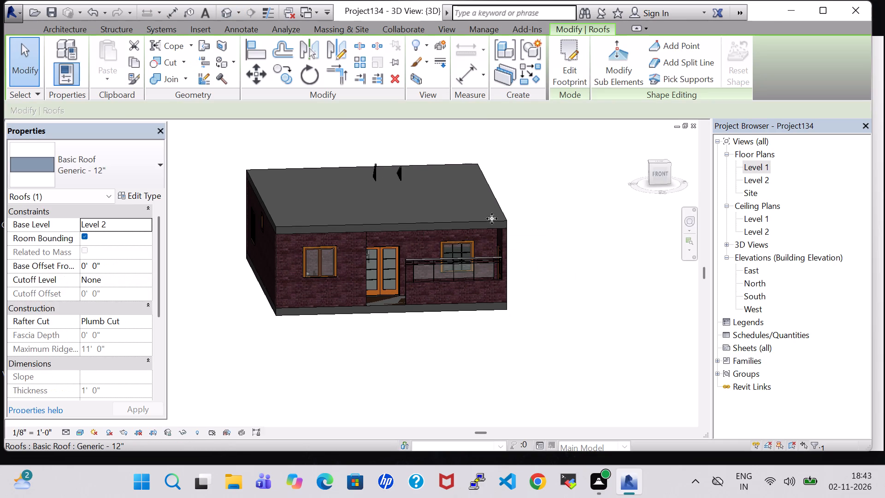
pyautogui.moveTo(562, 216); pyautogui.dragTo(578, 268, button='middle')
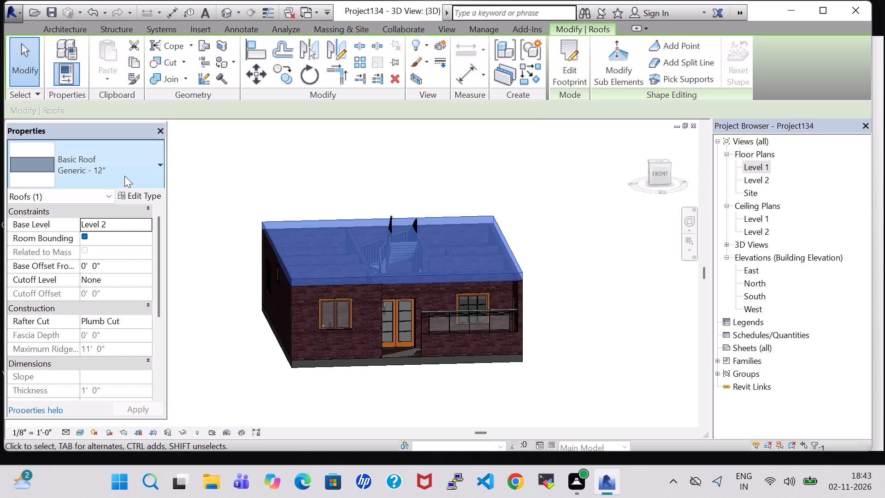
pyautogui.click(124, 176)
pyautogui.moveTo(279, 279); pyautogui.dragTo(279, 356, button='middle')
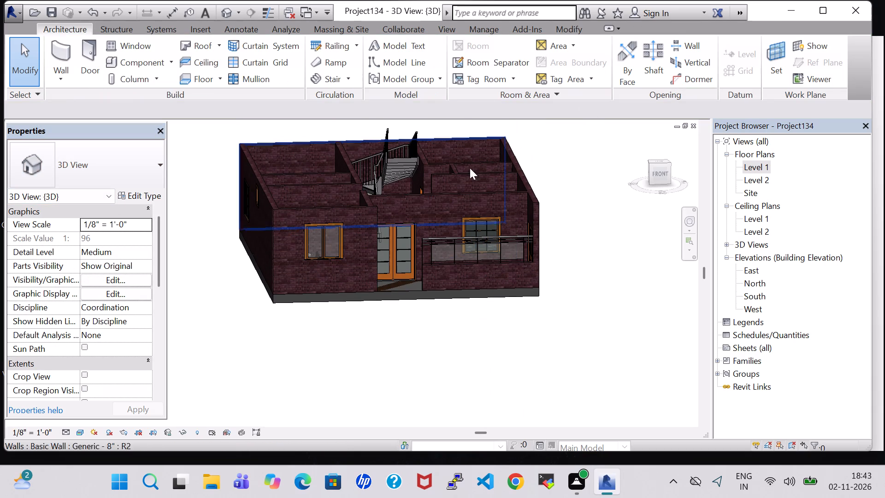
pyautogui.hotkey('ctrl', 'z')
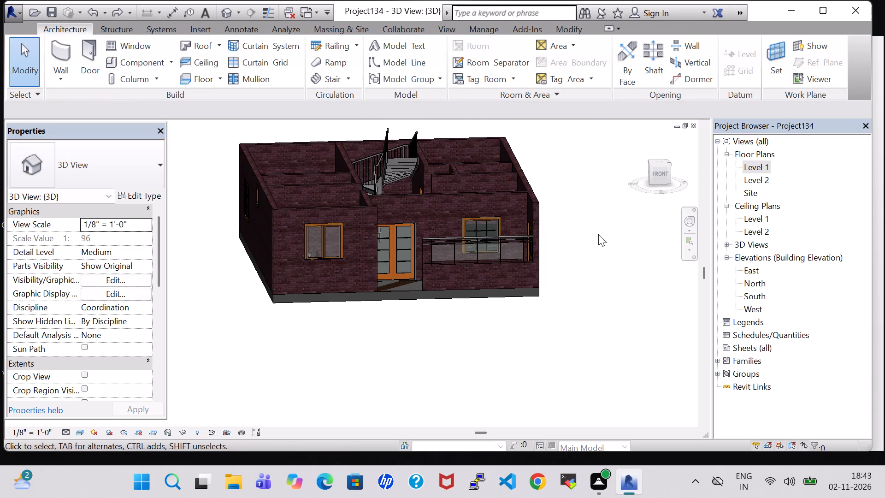
# Inspect the open-topped house from the front in the 3D view.
pyautogui.scroll(-2, 598, 234)
pyautogui.click(589, 232)
pyautogui.keyDown('shift'); pyautogui.moveTo(589, 232); pyautogui.dragTo(571, 213, button='middle'); pyautogui.keyUp('shift')
pyautogui.scroll(-2, 571, 213)
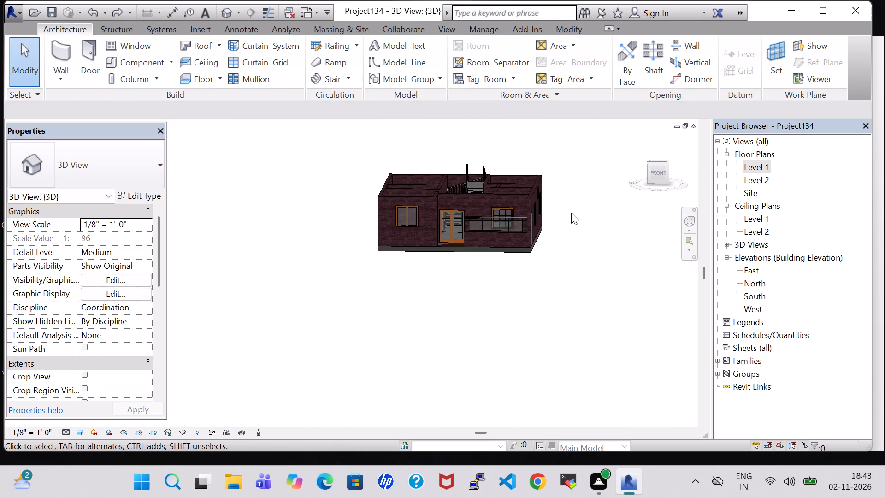
pyautogui.scroll(6, 571, 213)
pyautogui.moveTo(571, 213); pyautogui.dragTo(643, 250, button='middle')
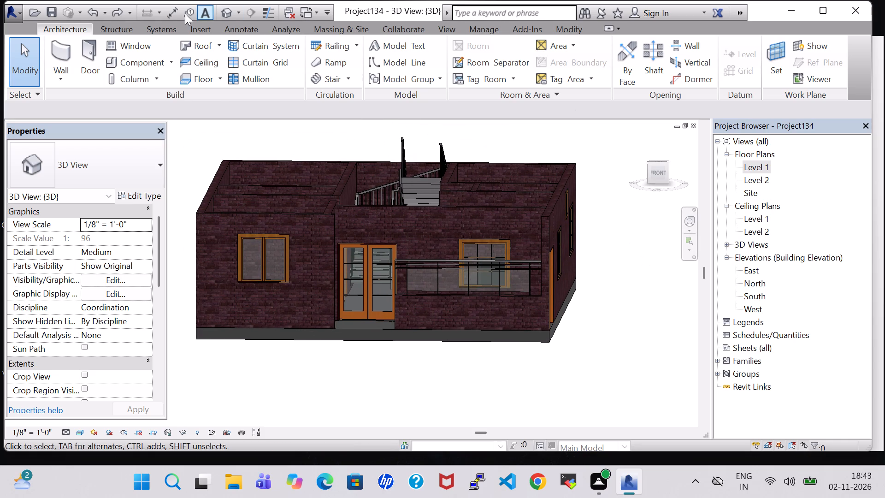
# Review the furniture layout on the Level 1 floor plan, from the bedrooms down to the living room and parking.
pyautogui.doubleClick(756, 161)
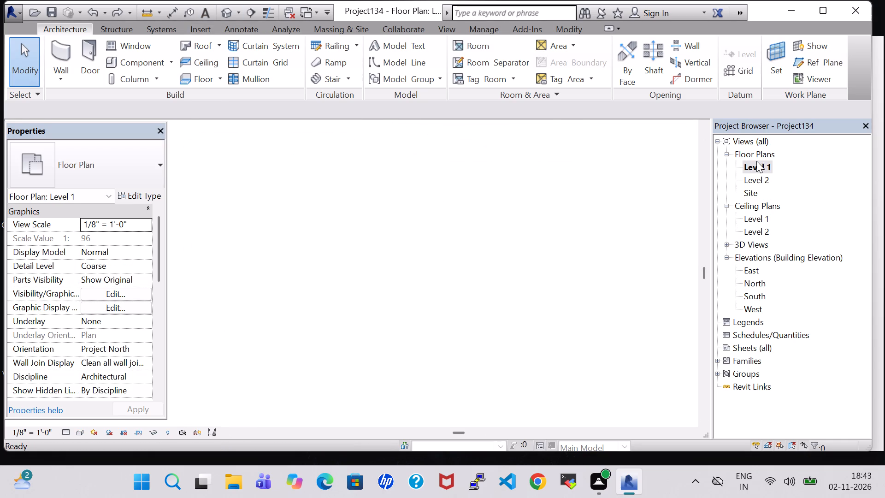
pyautogui.scroll(-7, 598, 222)
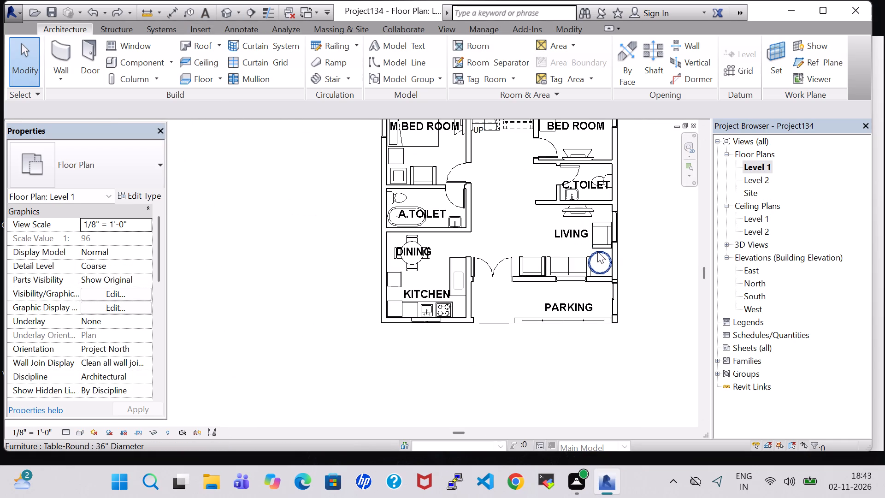
pyautogui.scroll(5, 597, 251)
pyautogui.scroll(-4, 534, 246)
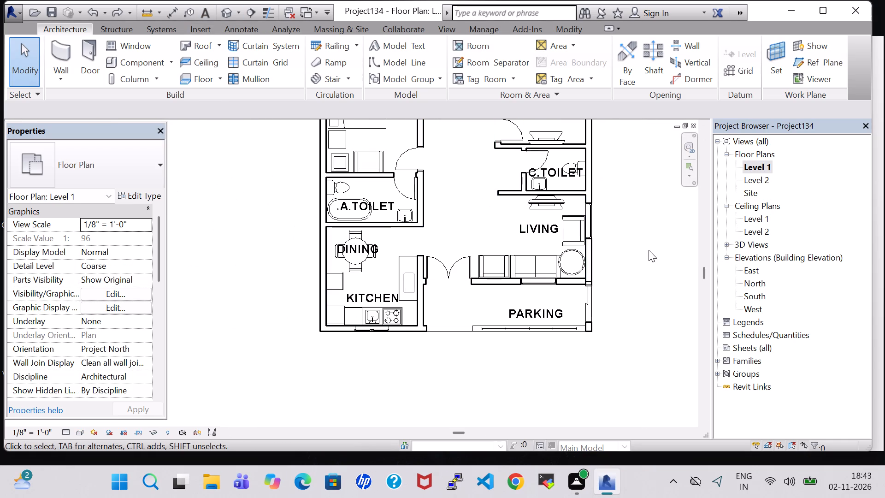
pyautogui.moveTo(645, 248); pyautogui.dragTo(605, 305, button='middle')
pyautogui.middleClick(603, 307)
pyautogui.moveTo(590, 318); pyautogui.dragTo(587, 324, button='middle')
pyautogui.moveTo(587, 191); pyautogui.dragTo(588, 205, button='middle')
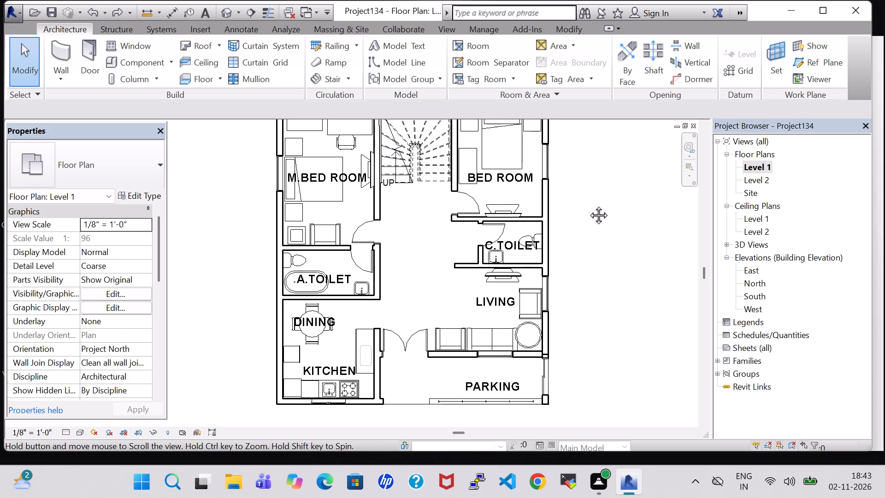
pyautogui.moveTo(588, 205); pyautogui.dragTo(560, 230, button='middle')
pyautogui.scroll(1, 583, 262)
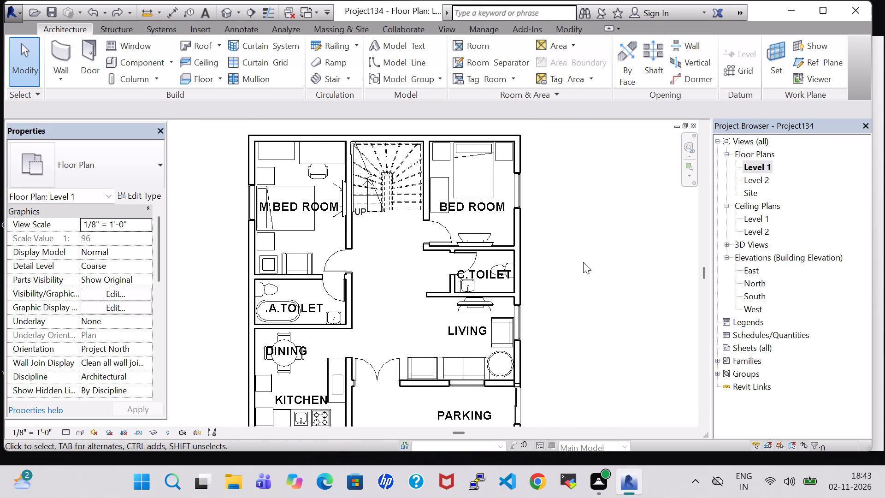
pyautogui.scroll(1, 583, 262)
pyautogui.moveTo(583, 262); pyautogui.dragTo(610, 240, button='middle')
pyautogui.scroll(-1, 610, 236)
pyautogui.moveTo(610, 236); pyautogui.dragTo(611, 188, button='middle')
pyautogui.middleClick(611, 187)
# Set the radius of the living room's 36" Diameter round table type to 1' 3".
pyautogui.scroll(4, 489, 314)
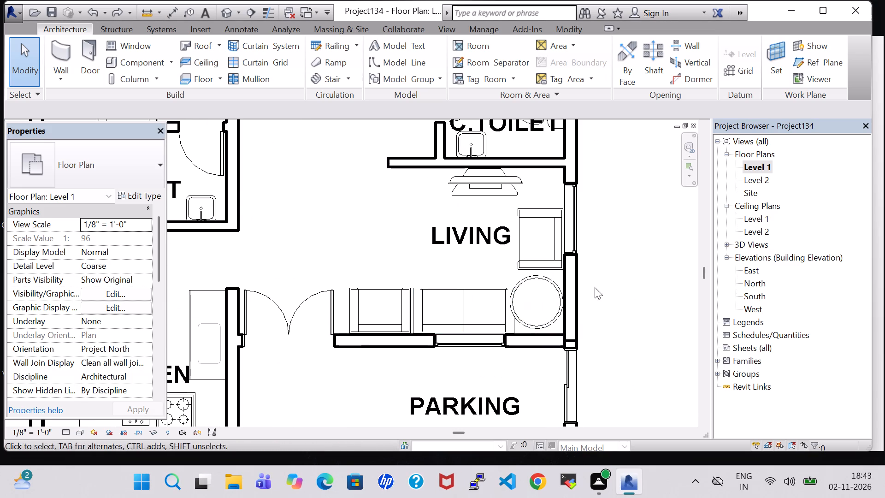
pyautogui.click(540, 280)
pyautogui.click(126, 199)
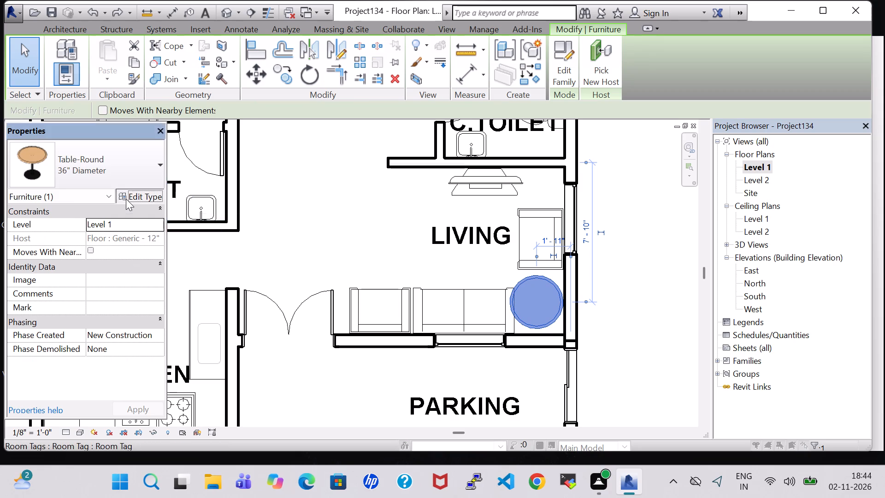
pyautogui.click(322, 264)
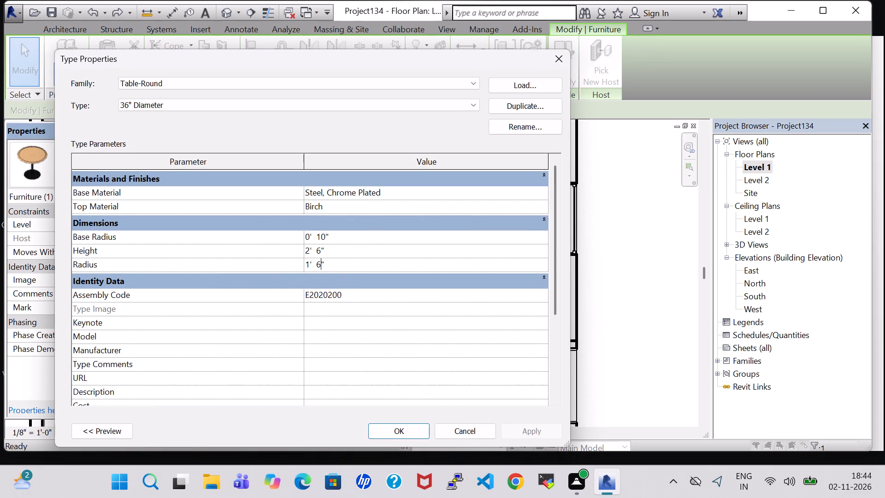
pyautogui.press('BackSpace')
pyautogui.press('3')
pyautogui.click(528, 423)
pyautogui.click(415, 429)
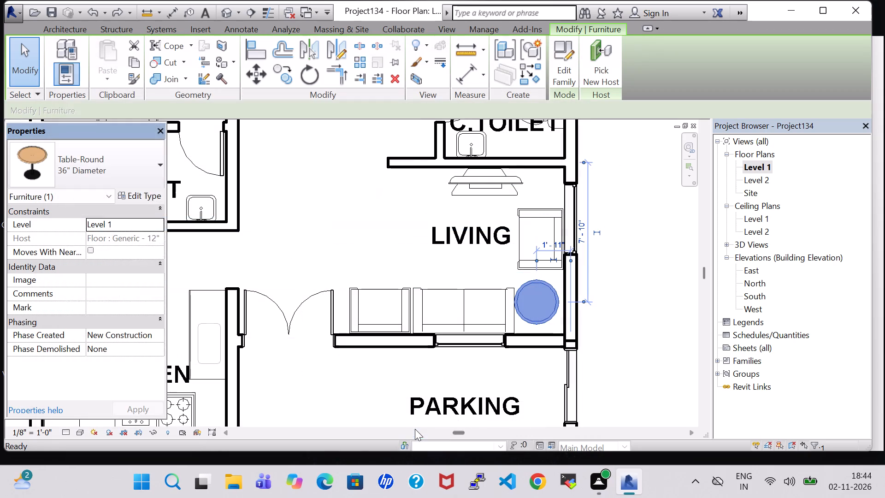
# Nudge the round table one increment toward the east wall and one toward the parking wall.
pyautogui.press('Right')
pyautogui.press('Right')
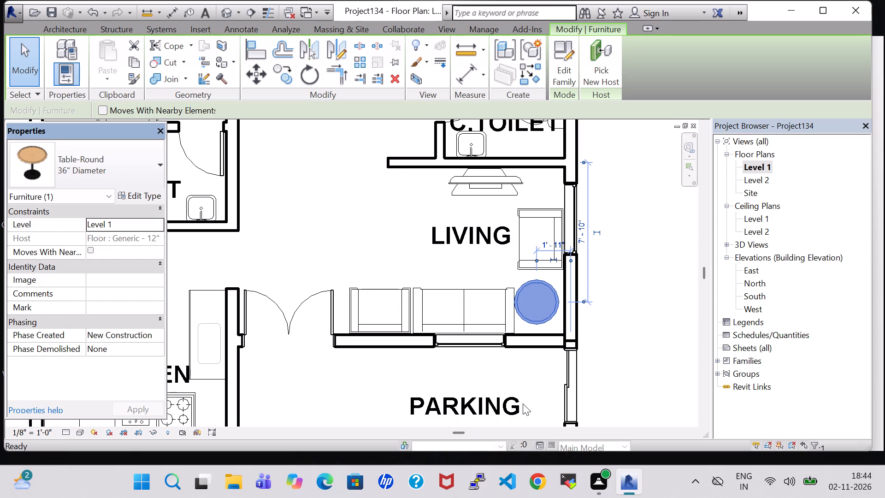
pyautogui.click(648, 268)
pyautogui.click(543, 308)
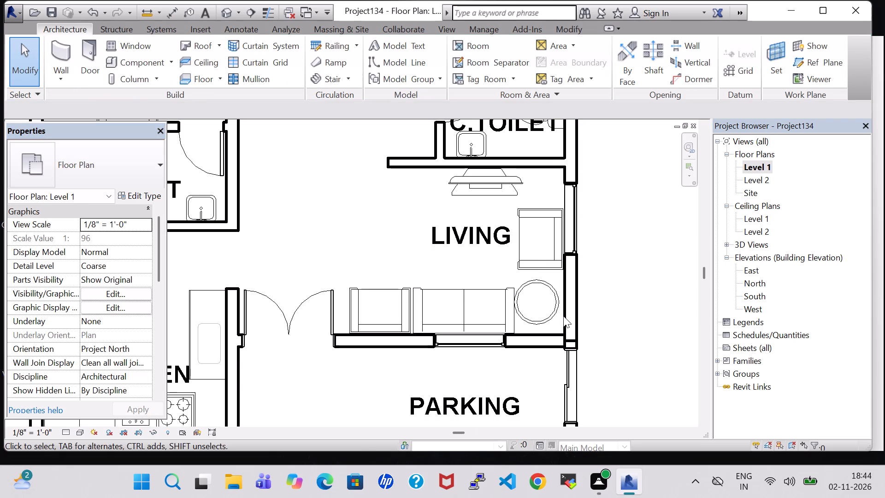
pyautogui.click(547, 316)
pyautogui.press('Right')
pyautogui.press('Down')
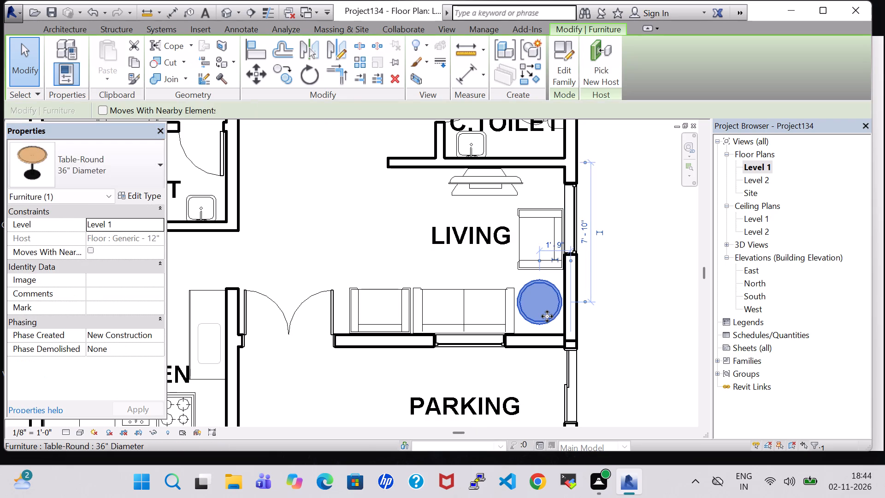
pyautogui.click(604, 302)
# Load the Table-Dining Oval family from the Furniture Tables folder of the US Imperial library.
pyautogui.scroll(-4, 604, 302)
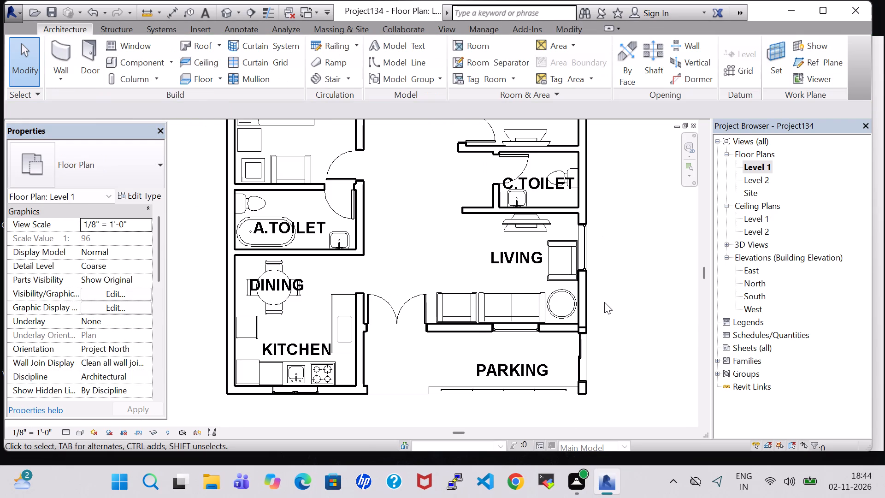
pyautogui.middleClick(604, 302)
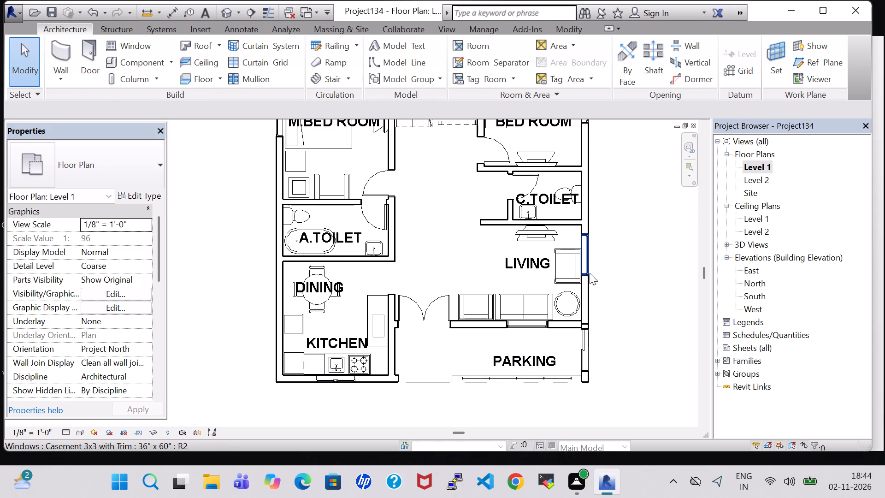
pyautogui.moveTo(635, 313); pyautogui.dragTo(633, 285, button='middle')
pyautogui.scroll(-1, 631, 278)
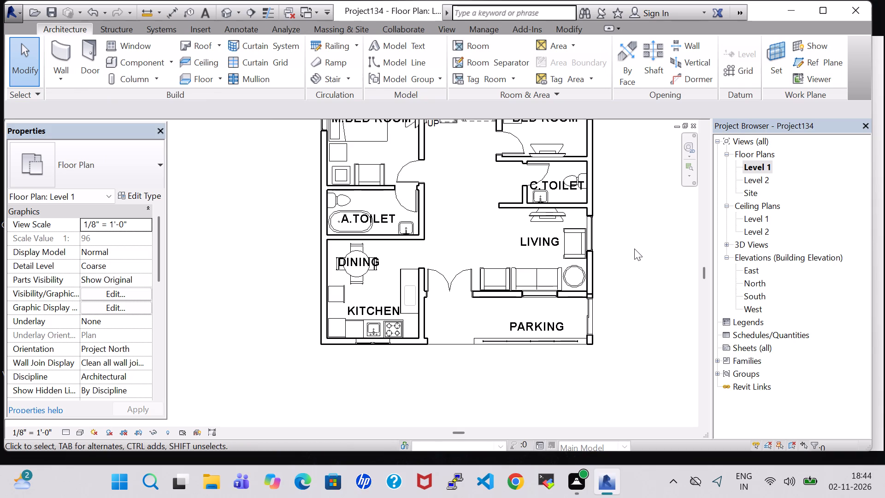
pyautogui.click(120, 63)
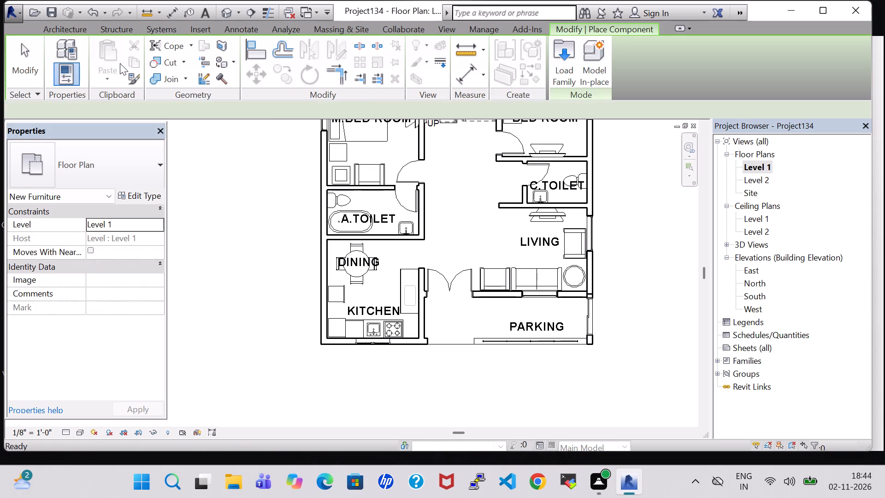
pyautogui.doubleClick(549, 68)
pyautogui.click(568, 58)
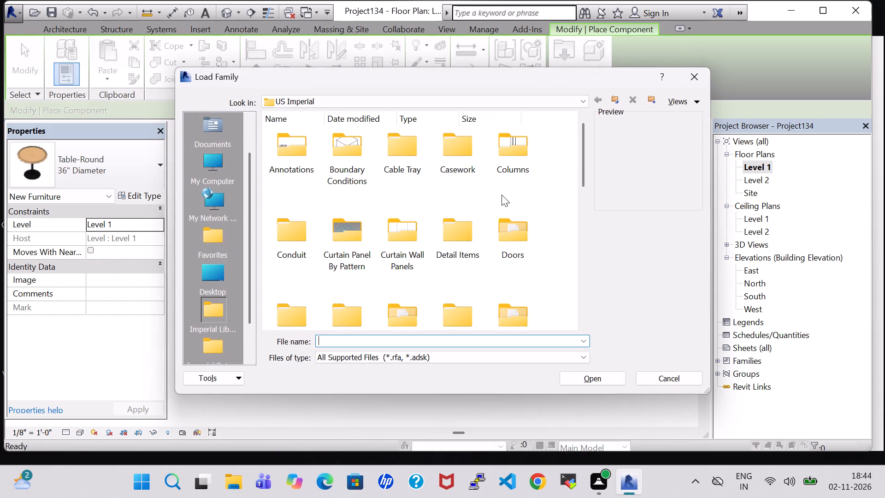
pyautogui.scroll(-1, 505, 205)
pyautogui.doubleClick(511, 200)
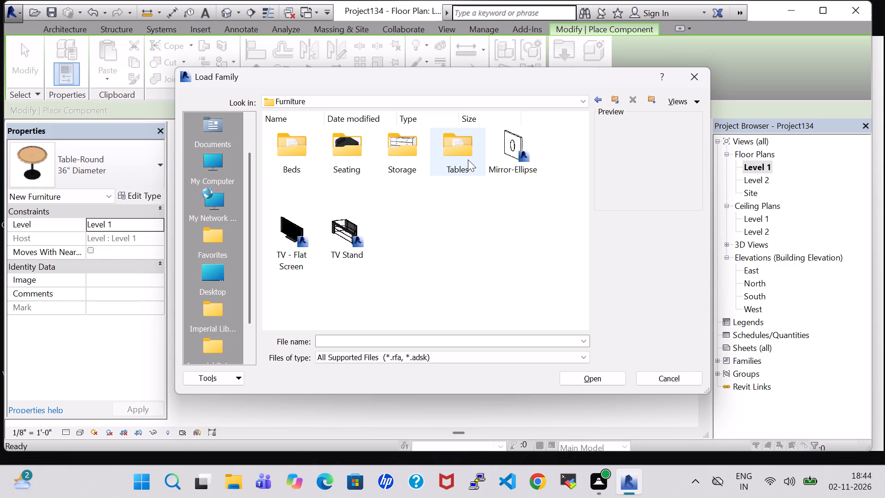
pyautogui.doubleClick(468, 160)
pyautogui.scroll(-1, 448, 246)
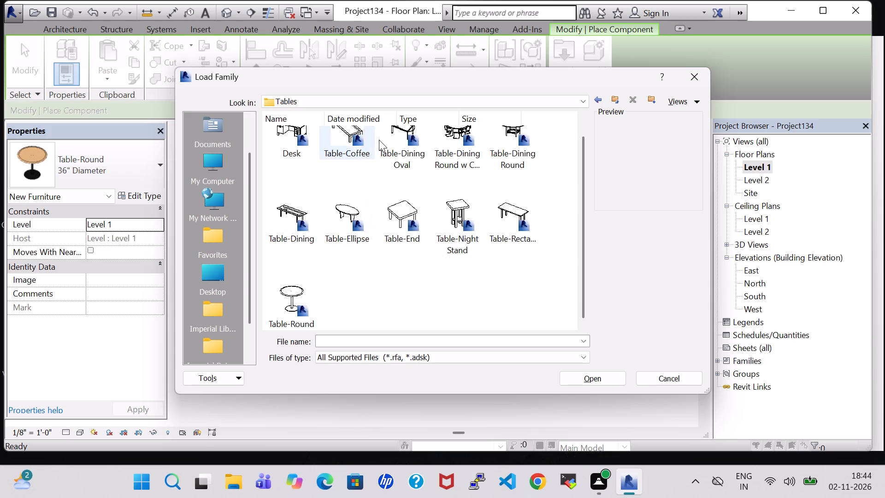
pyautogui.click(413, 133)
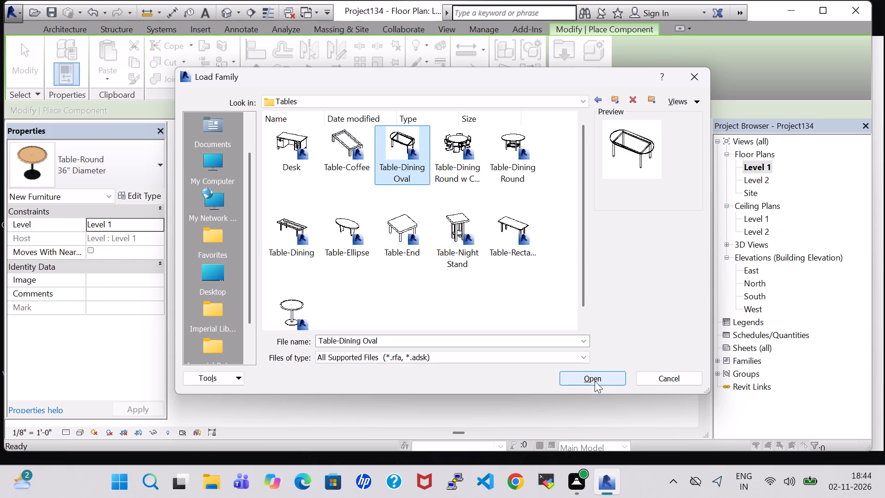
pyautogui.click(595, 381)
# Place a 36" x 72" Table-Dining Oval in the living room between the TV and the sofa.
pyautogui.scroll(4, 521, 271)
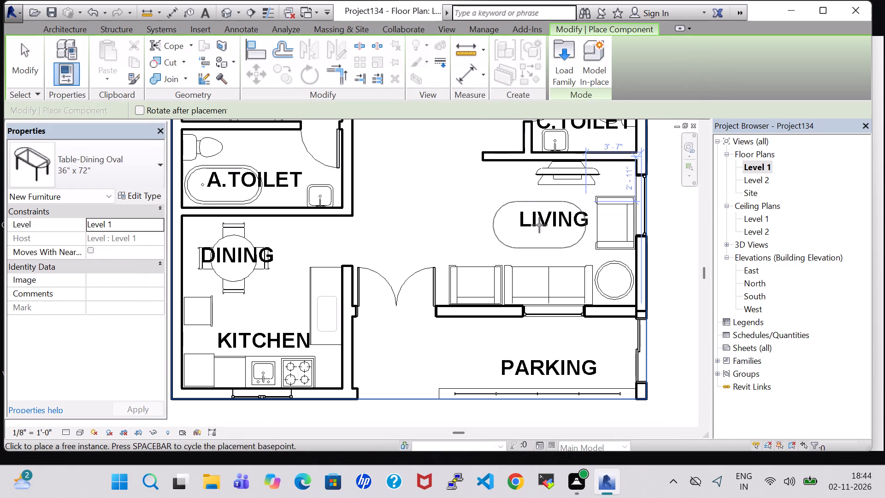
pyautogui.click(539, 225)
pyautogui.press('Escape')
pyautogui.press('Escape')
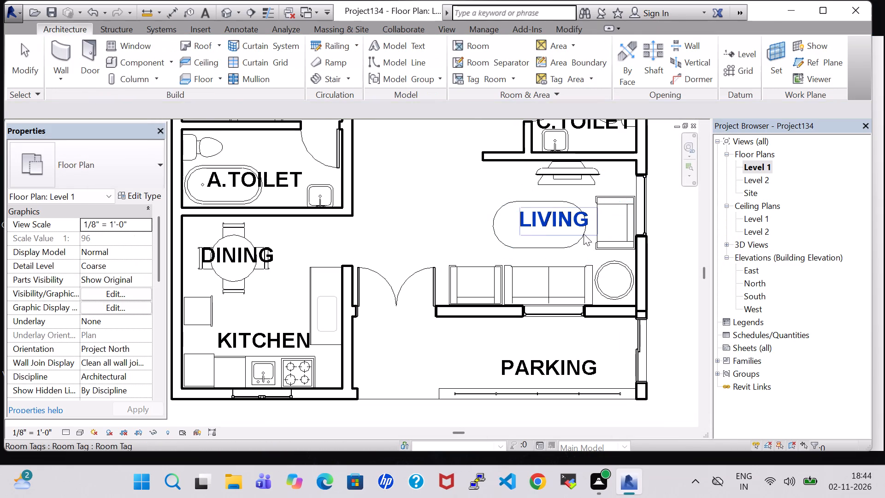
# Nudge the LIVING room tag seven increments west and two south to centre it inside the oval table.
pyautogui.click(555, 227)
pyautogui.press('Left')
pyautogui.press('Left')
pyautogui.press('Left')
pyautogui.press('Down')
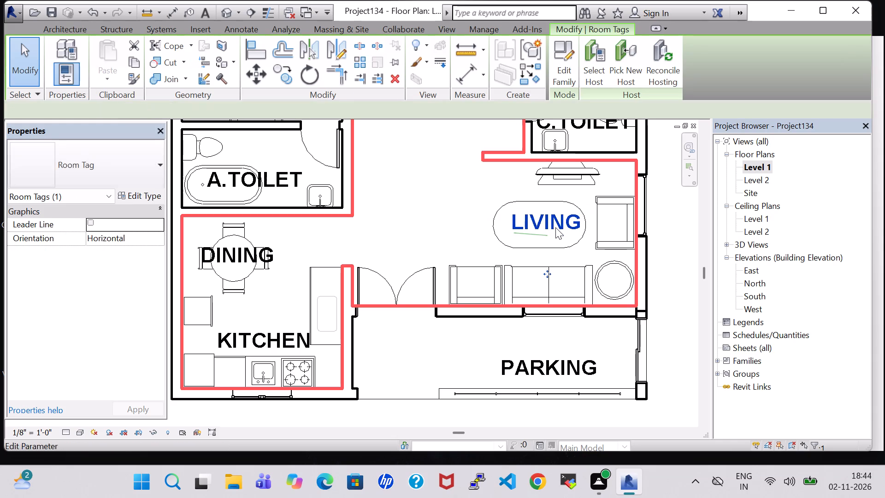
pyautogui.press('Down')
pyautogui.press('Left')
pyautogui.press('Left')
pyautogui.press('Left')
pyautogui.press('Left')
pyautogui.click(458, 218)
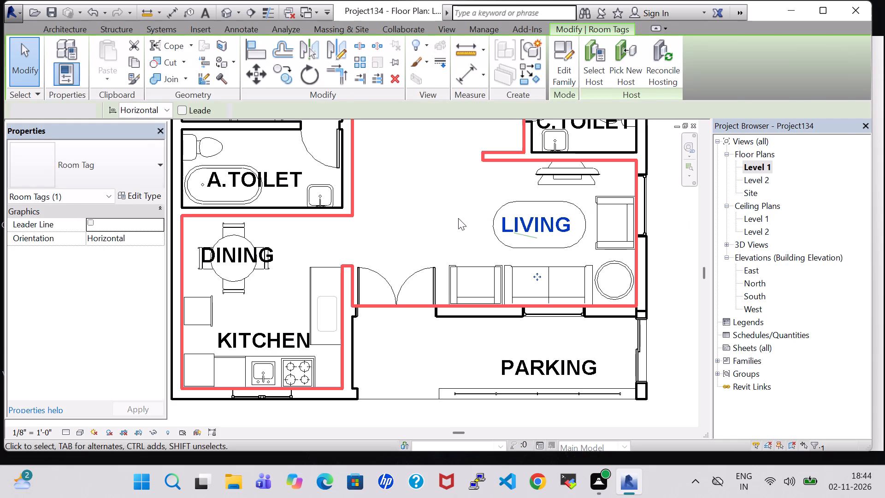
# Nudge the PARKING room tag a net two increments north toward the living room wall and one increment west.
pyautogui.scroll(-4, 458, 218)
pyautogui.scroll(3, 543, 266)
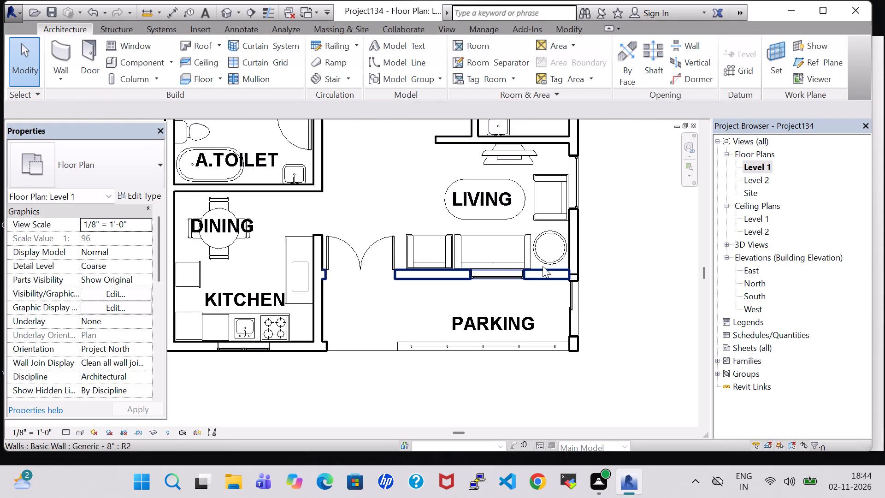
pyautogui.scroll(5, 543, 266)
pyautogui.scroll(-1, 650, 331)
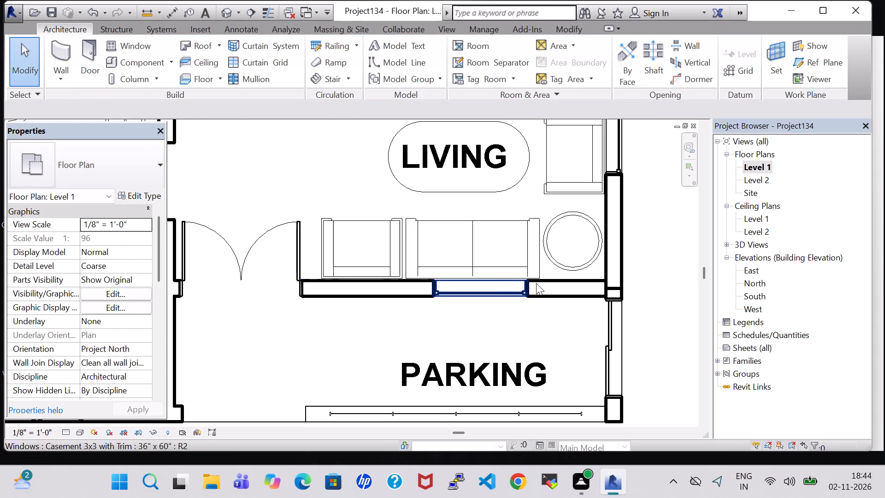
pyautogui.scroll(-2, 577, 303)
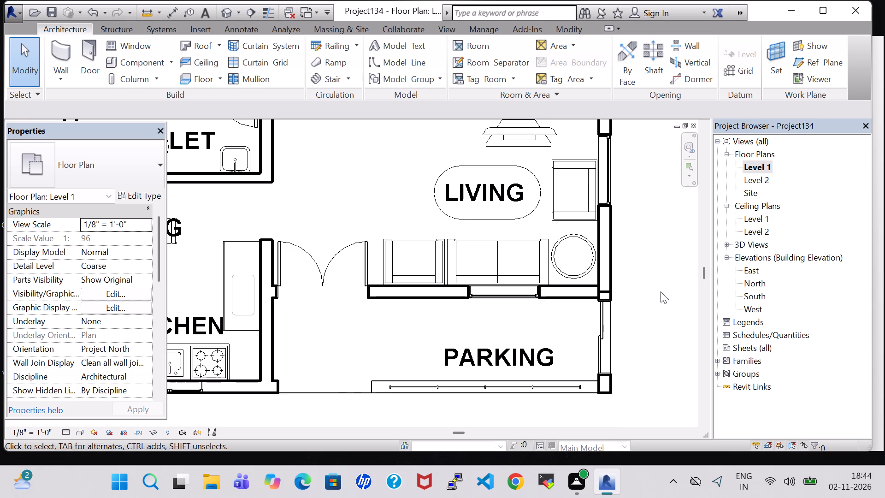
pyautogui.scroll(-2, 660, 291)
pyautogui.moveTo(657, 268); pyautogui.dragTo(651, 322, button='middle')
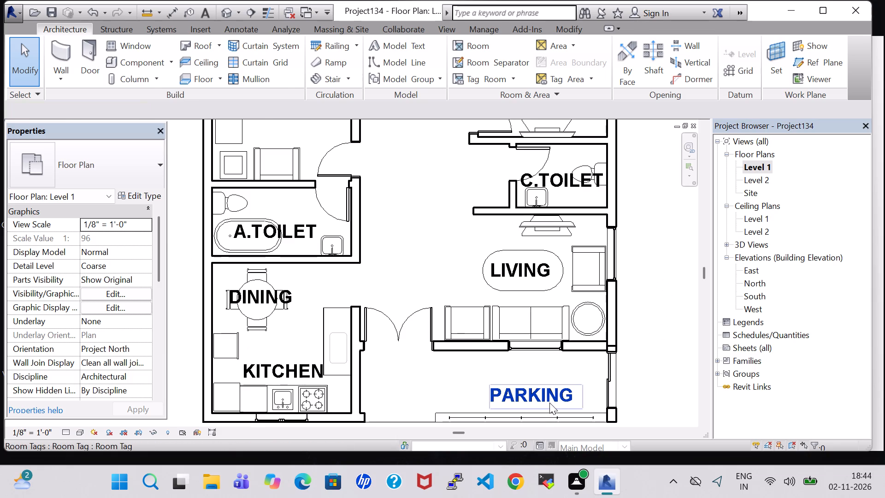
pyautogui.click(549, 403)
pyautogui.press('Up')
pyautogui.press('Up')
pyautogui.press('Up')
pyautogui.press('Down')
pyautogui.press('Left')
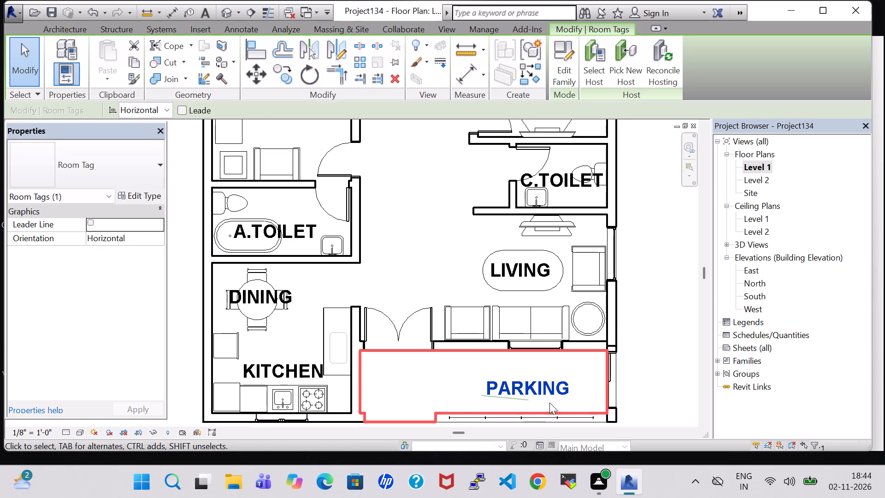
pyautogui.doubleClick(628, 324)
# Start a Generic - 12" footprint roof on Level 2 without defined slope and sketch its rectangular boundary along the house's outer wall faces.
pyautogui.scroll(-3, 628, 324)
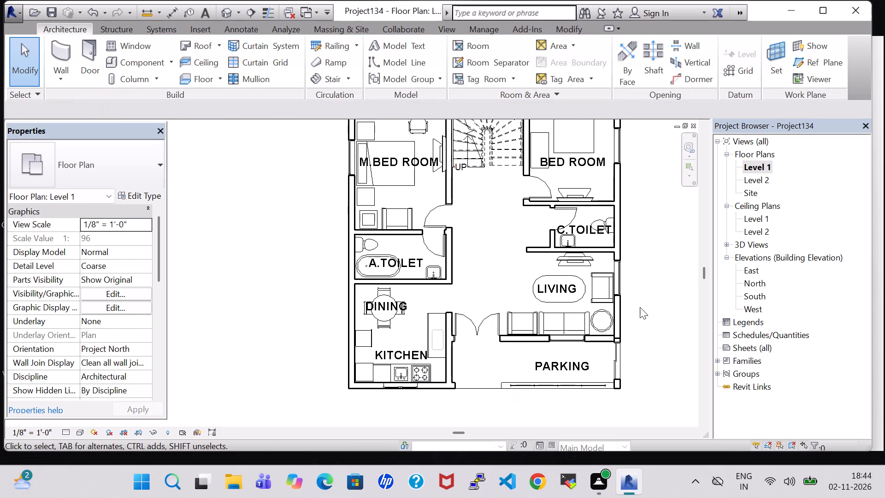
pyautogui.moveTo(640, 307); pyautogui.dragTo(617, 322, button='middle')
pyautogui.scroll(-2, 610, 325)
pyautogui.moveTo(639, 231); pyautogui.dragTo(596, 259, button='middle')
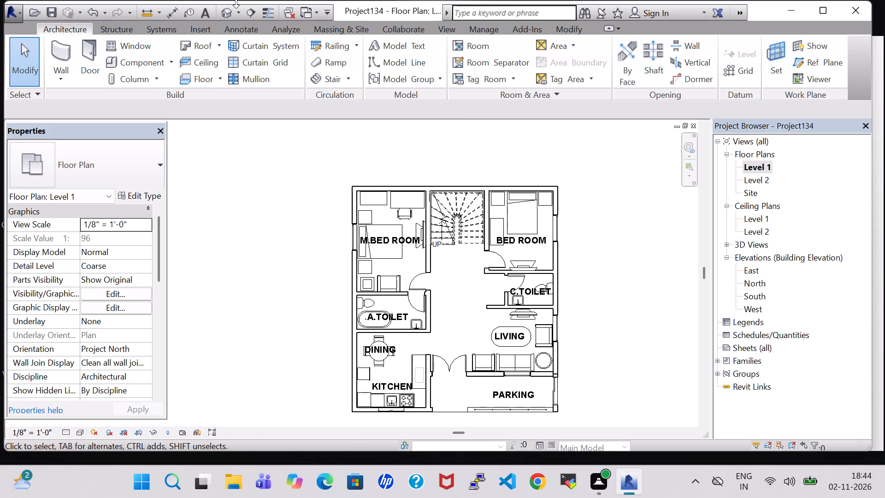
pyautogui.click(227, 8)
pyautogui.doubleClick(763, 168)
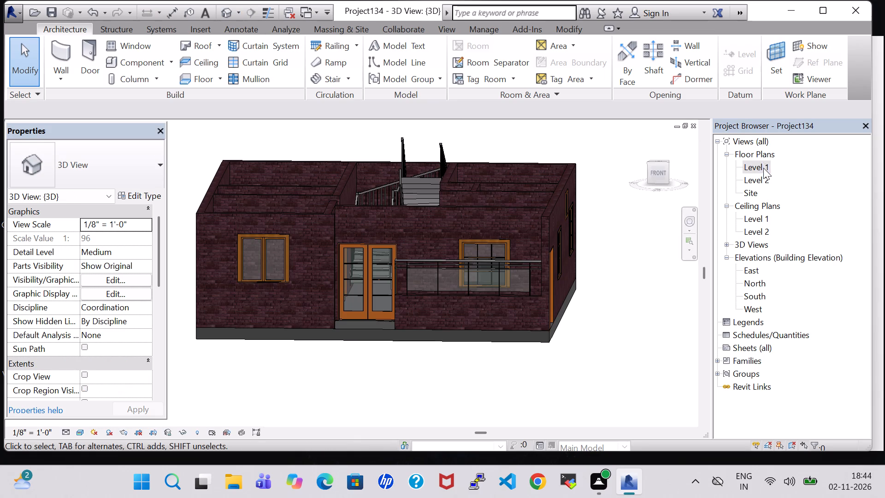
pyautogui.click(189, 49)
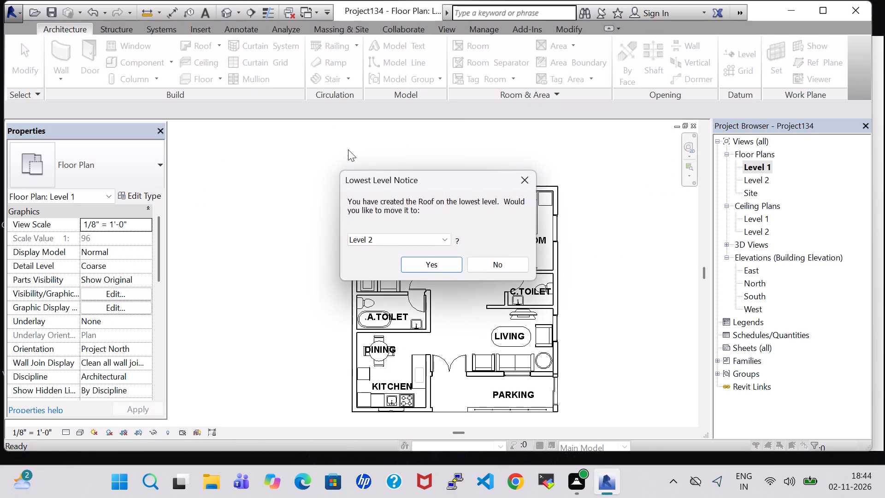
pyautogui.click(454, 265)
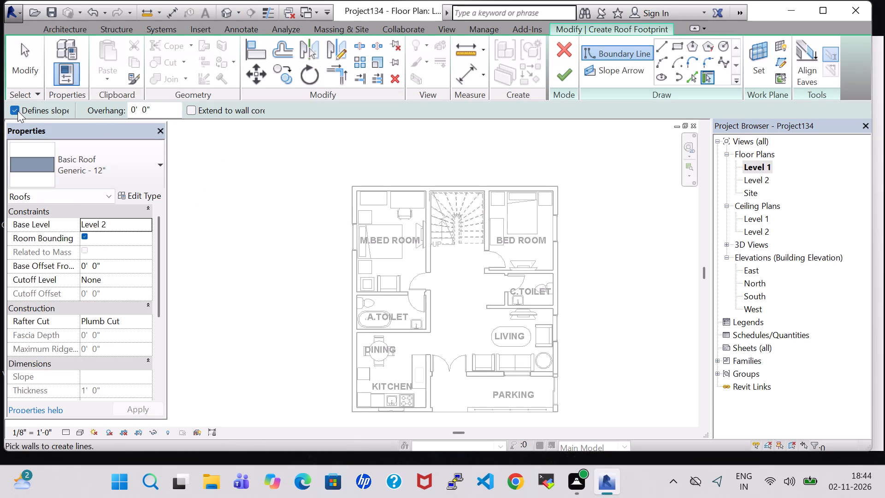
pyautogui.click(16, 111)
pyautogui.click(678, 43)
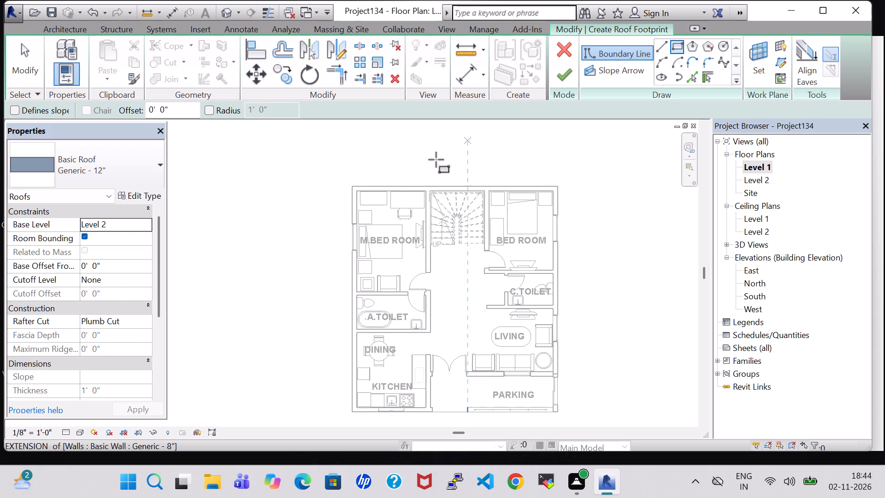
pyautogui.scroll(4, 370, 183)
pyautogui.click(342, 190)
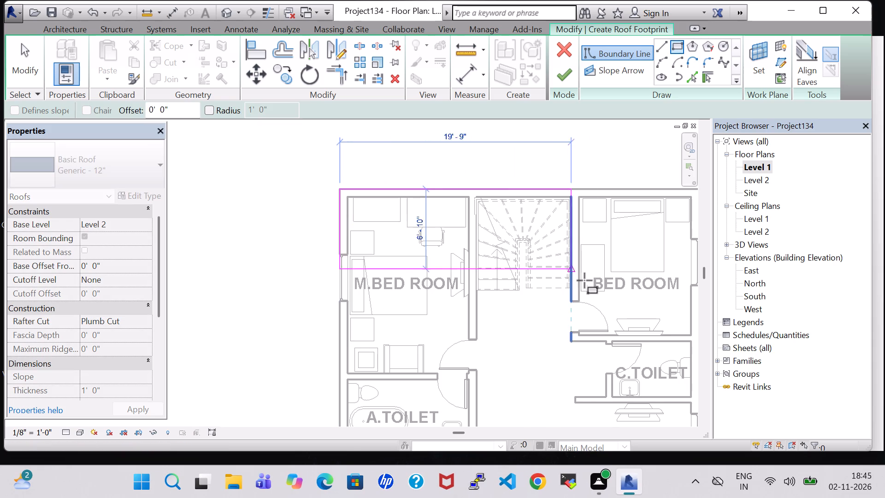
pyautogui.moveTo(594, 294); pyautogui.dragTo(542, 282, button='middle')
pyautogui.scroll(-3, 542, 282)
pyautogui.moveTo(602, 383); pyautogui.dragTo(569, 296, button='middle')
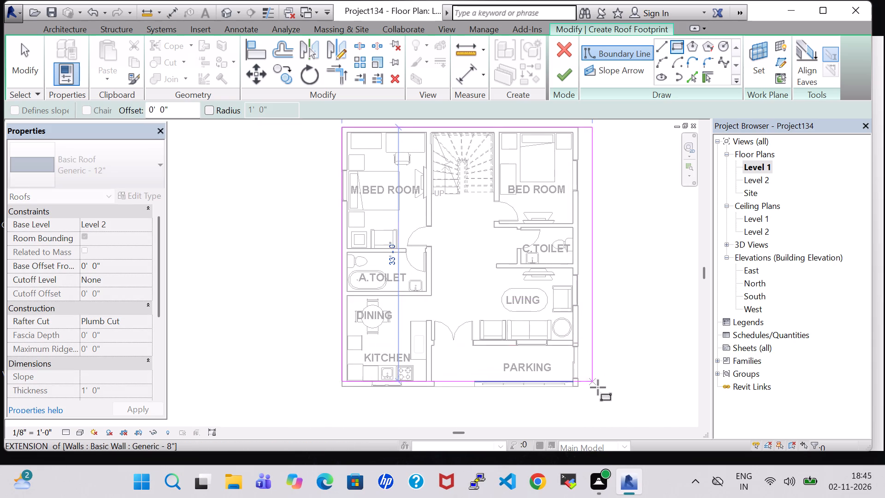
pyautogui.scroll(4, 598, 387)
pyautogui.click(565, 389)
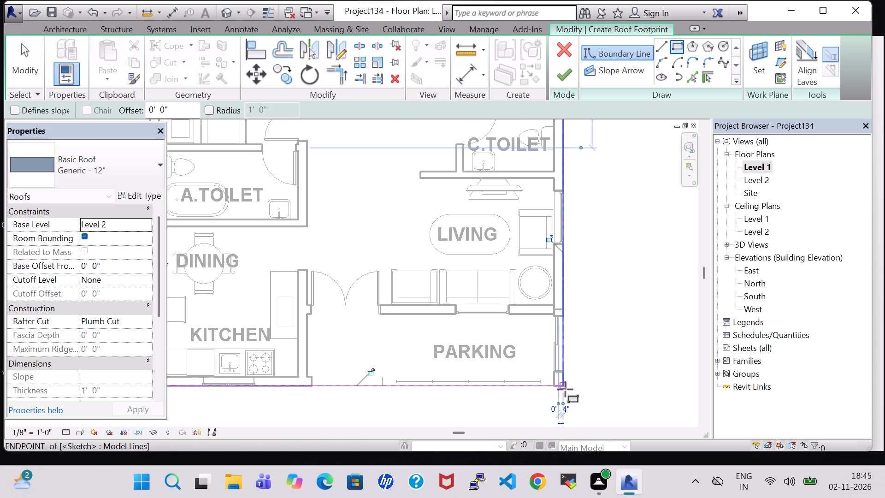
# Finish the roof footprint and attach the highlighted walls to the roof.
pyautogui.click(563, 84)
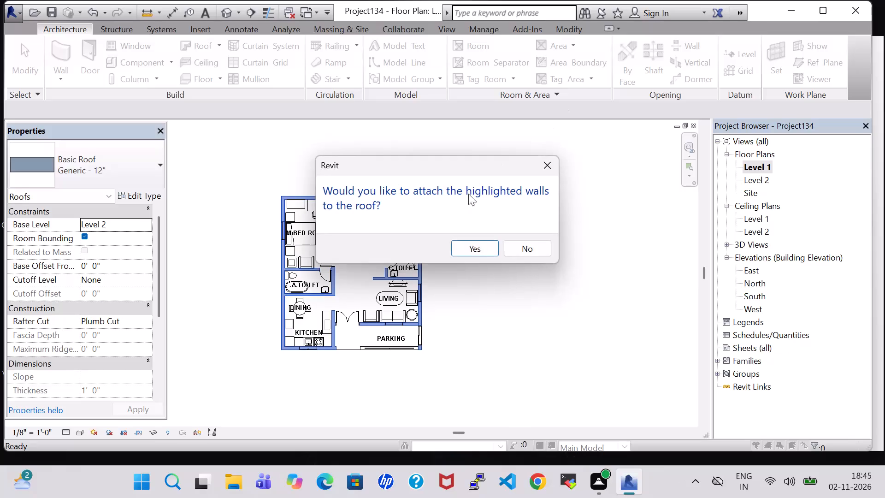
pyautogui.click(476, 248)
# Reopen the roof's footprint in Level 1 and sketch the south edge of a stair opening, 7' 9" long, across the stair's foot.
pyautogui.scroll(-3, 375, 150)
pyautogui.moveTo(375, 151); pyautogui.dragTo(434, 183, button='middle')
pyautogui.click(224, 10)
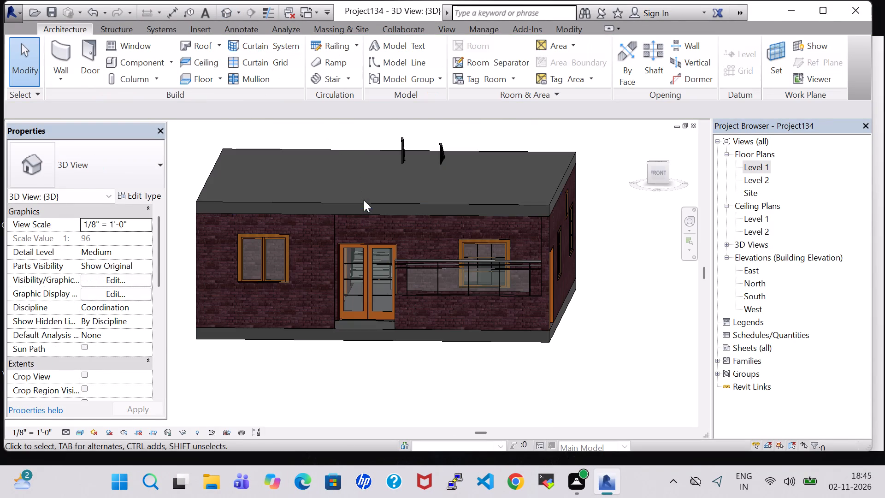
pyautogui.doubleClick(368, 208)
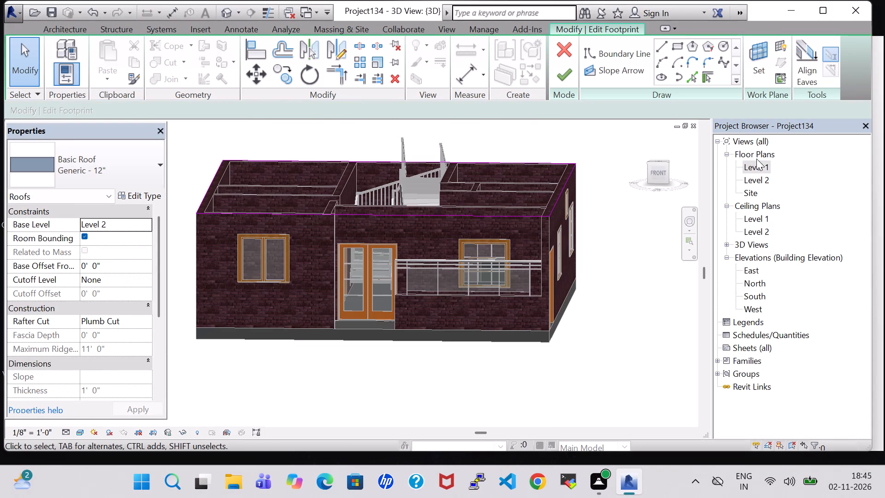
pyautogui.doubleClick(767, 164)
pyautogui.scroll(-2, 582, 193)
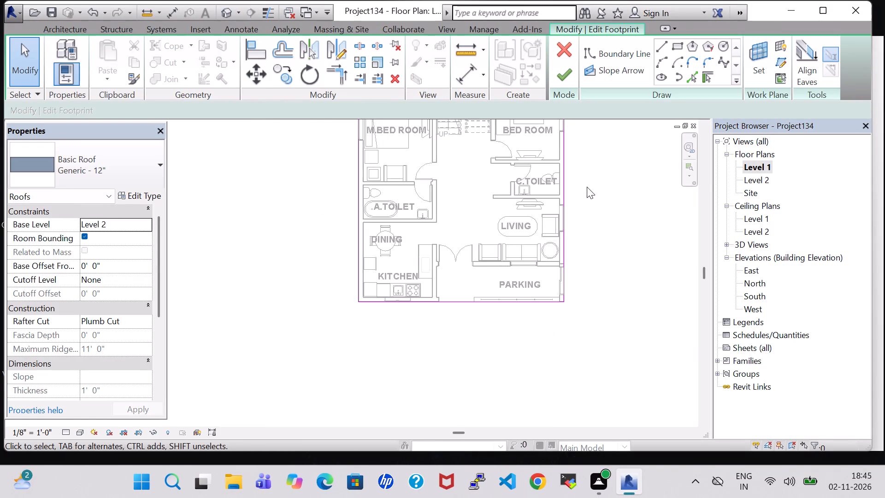
pyautogui.moveTo(594, 180); pyautogui.dragTo(571, 241, button='middle')
pyautogui.click(661, 44)
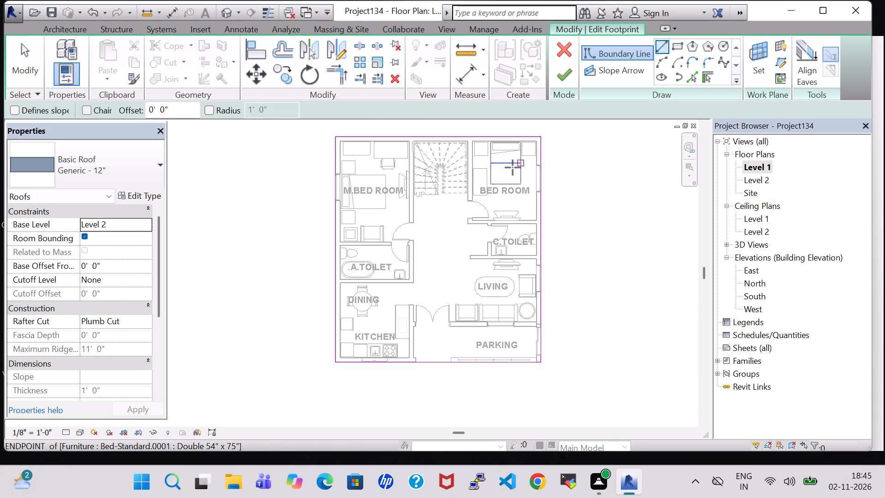
pyautogui.scroll(11, 468, 202)
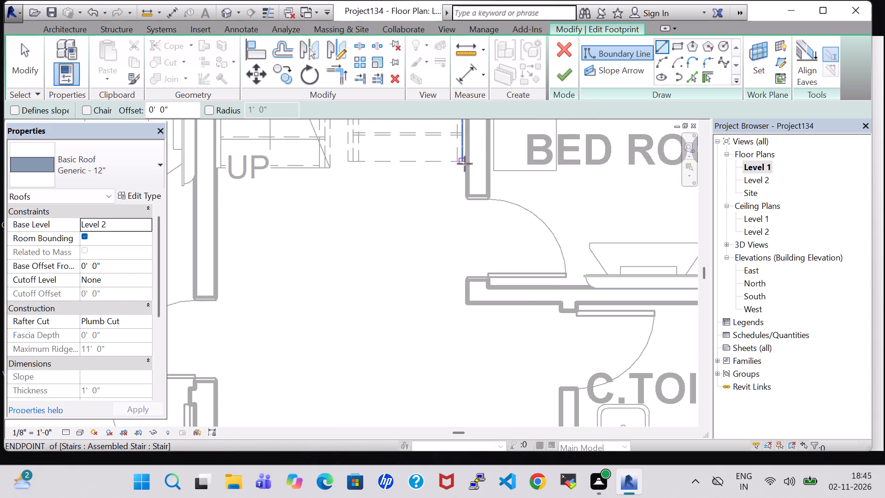
pyautogui.scroll(4, 465, 164)
pyautogui.click(465, 158)
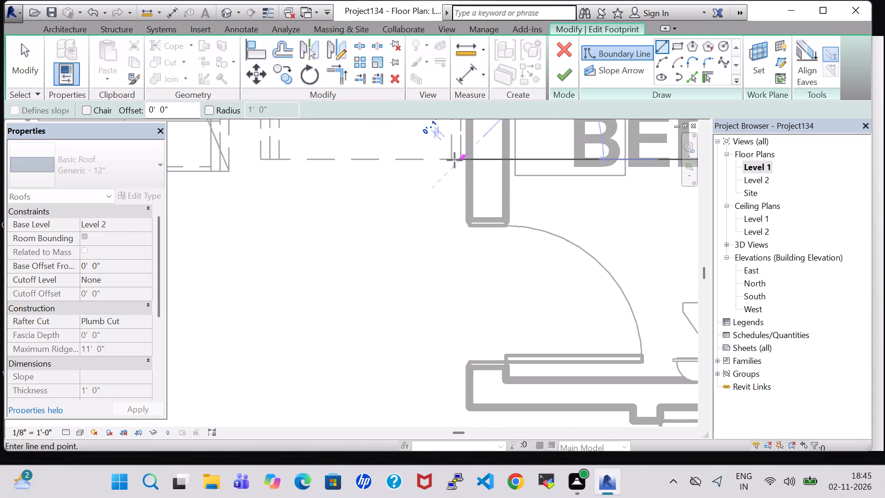
pyautogui.moveTo(351, 164); pyautogui.dragTo(406, 167, button='middle')
pyautogui.moveTo(273, 167); pyautogui.dragTo(373, 175, button='middle')
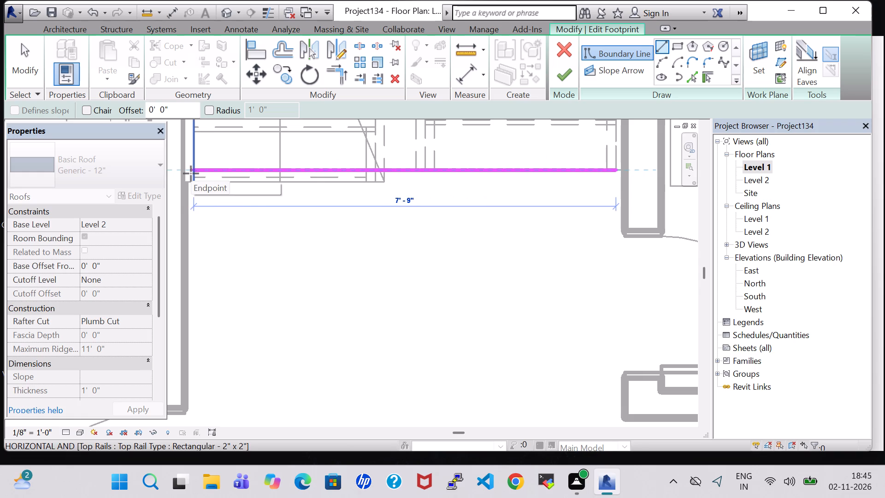
pyautogui.click(191, 173)
# Sketch the stair opening's west edge north along the stair railing, about 7' 4" long.
pyautogui.moveTo(196, 148); pyautogui.dragTo(203, 199, button='middle')
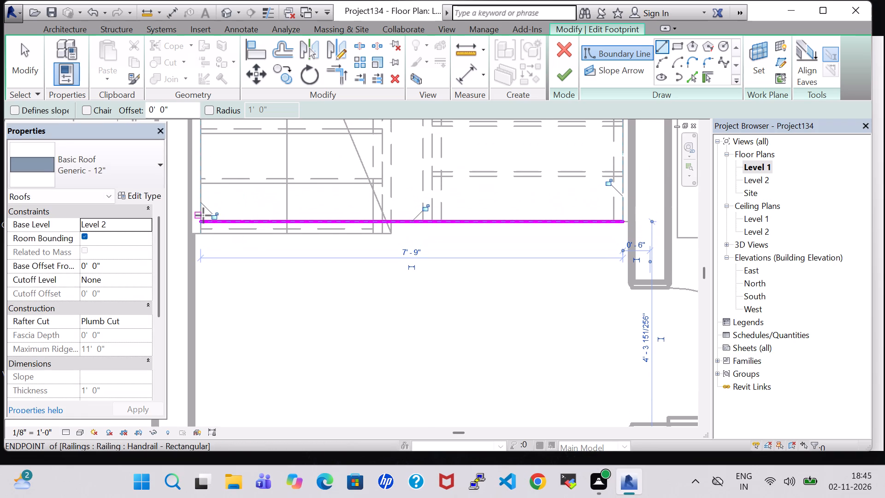
pyautogui.click(203, 221)
pyautogui.scroll(-2, 243, 165)
pyautogui.moveTo(228, 162); pyautogui.dragTo(283, 265, button='middle')
pyautogui.scroll(-2, 283, 265)
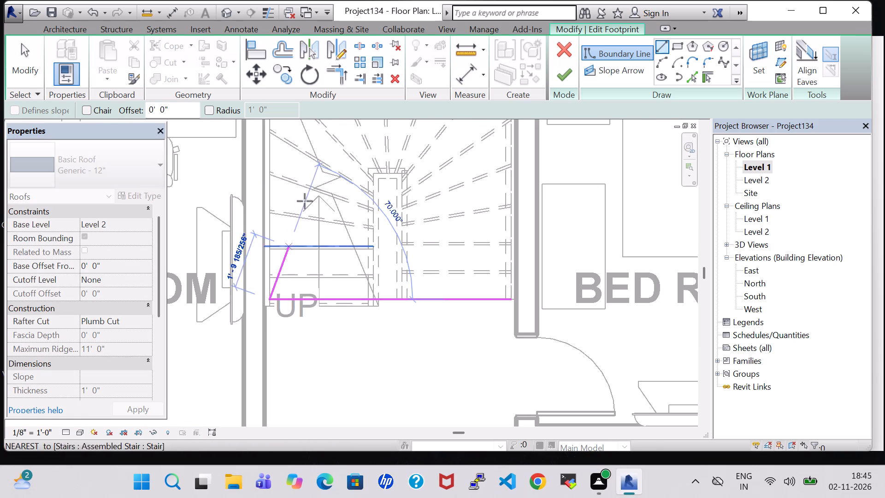
pyautogui.moveTo(260, 167); pyautogui.dragTo(283, 293, button='middle')
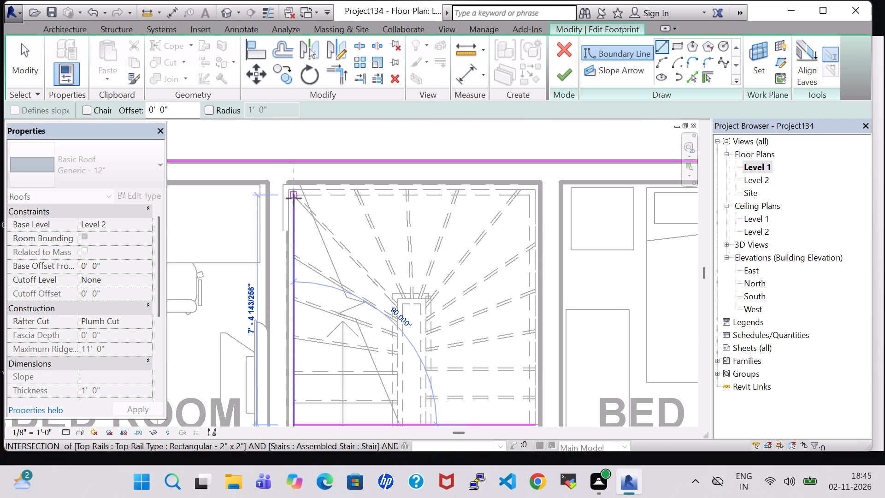
pyautogui.scroll(4, 301, 318)
pyautogui.moveTo(289, 184); pyautogui.dragTo(286, 285, button='middle')
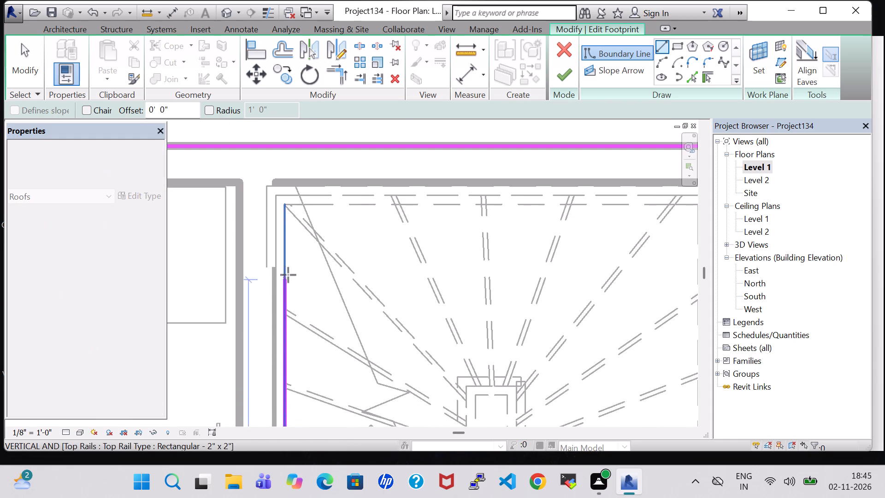
pyautogui.click(285, 203)
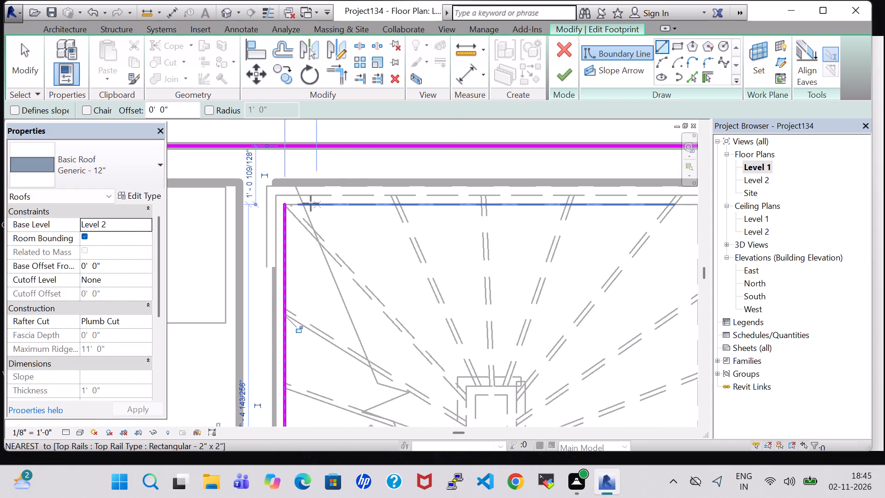
# Close the stair opening with its north and east boundary lines and finish the roof footprint edit.
pyautogui.click(287, 203)
pyautogui.moveTo(518, 201); pyautogui.dragTo(167, 258, button='middle')
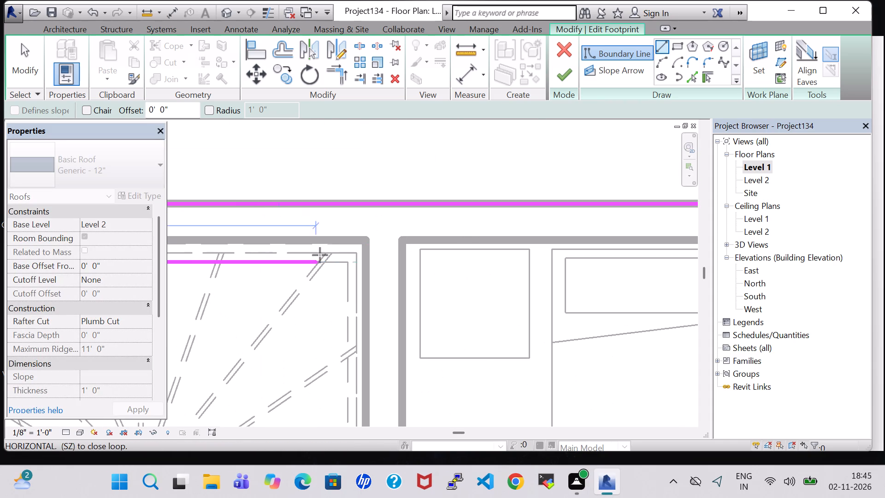
pyautogui.click(357, 264)
pyautogui.moveTo(356, 361); pyautogui.dragTo(354, 221, button='middle')
pyautogui.click(357, 123)
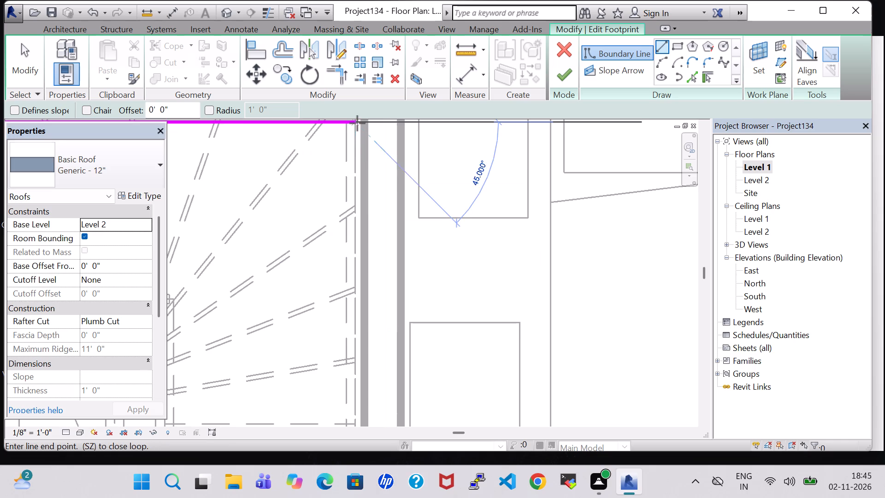
pyautogui.moveTo(350, 353); pyautogui.dragTo(341, 197, button='middle')
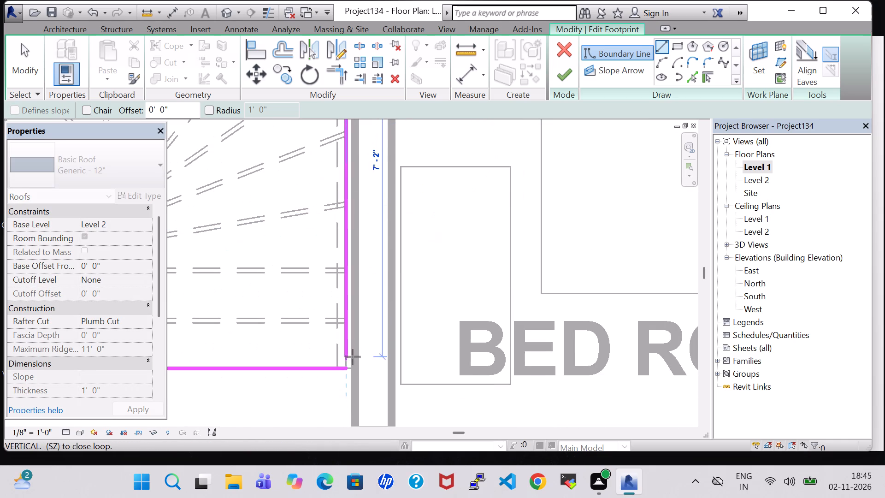
pyautogui.click(352, 368)
pyautogui.click(578, 73)
pyautogui.click(568, 73)
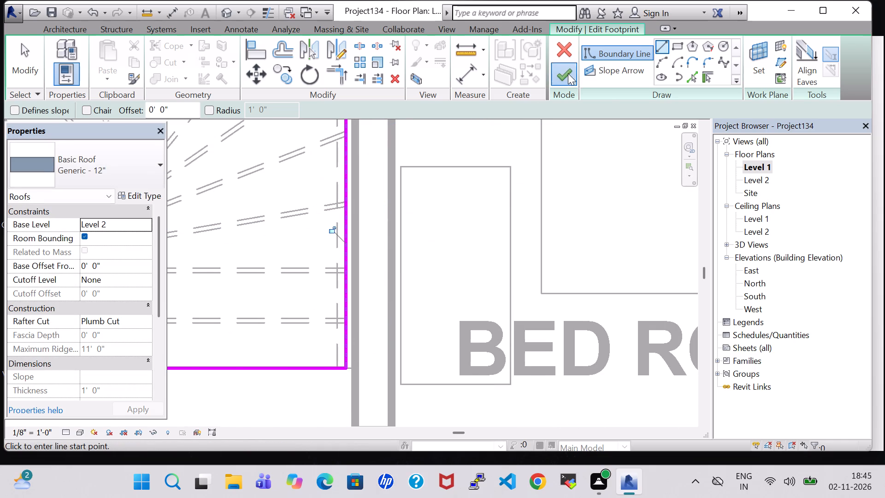
# Examine the flat roof and its stair opening from several angles in the 3D view.
pyautogui.click(223, 9)
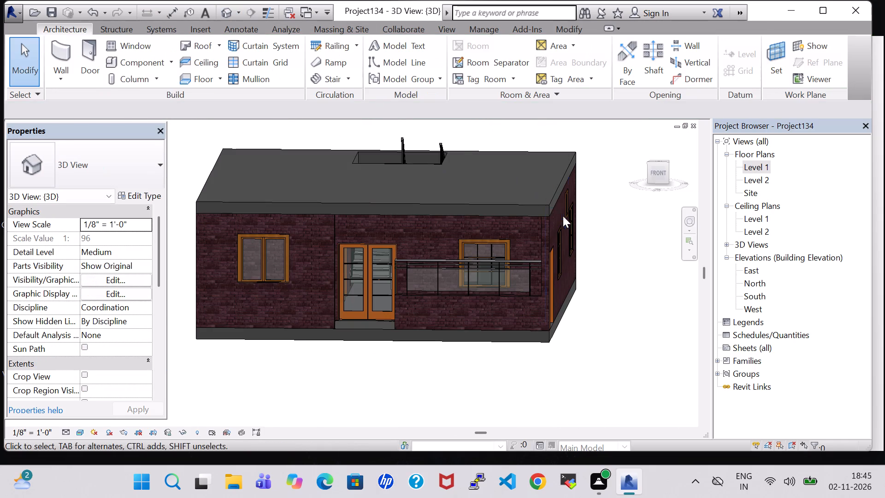
pyautogui.keyDown('shift'); pyautogui.moveTo(186, 148); pyautogui.dragTo(327, 246, button='middle'); pyautogui.keyUp('shift')
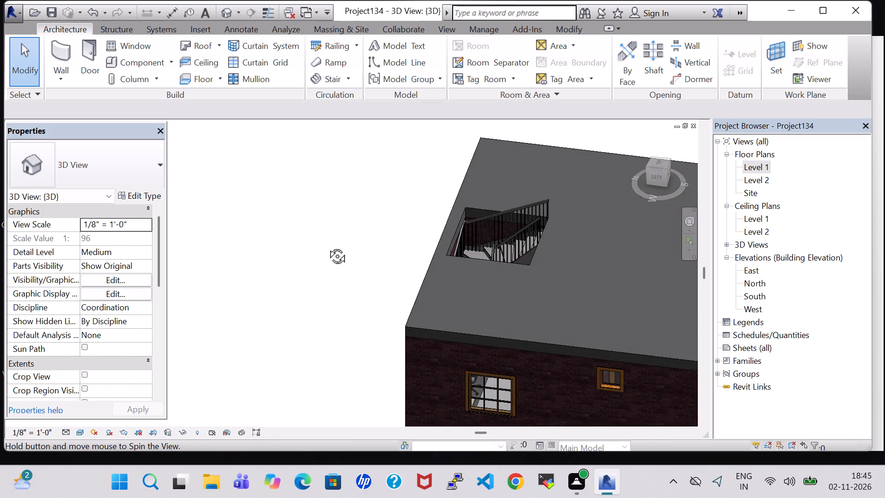
pyautogui.keyDown('shift'); pyautogui.moveTo(327, 246); pyautogui.dragTo(174, 237, button='middle'); pyautogui.keyUp('shift')
pyautogui.moveTo(585, 339); pyautogui.dragTo(597, 270, button='middle')
pyautogui.keyDown('shift'); pyautogui.scroll(-1, 585, 339); pyautogui.keyUp('shift')
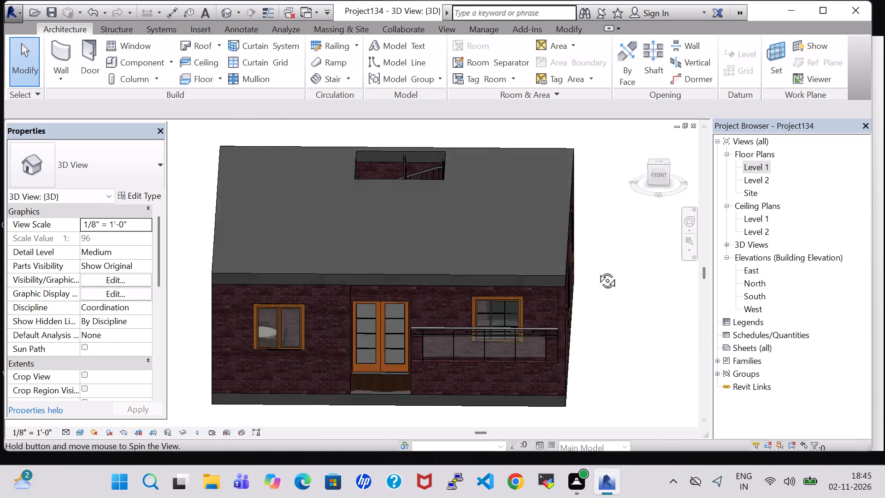
pyautogui.moveTo(597, 270); pyautogui.dragTo(623, 240, button='middle')
pyautogui.keyDown('shift'); pyautogui.moveTo(623, 240); pyautogui.dragTo(600, 239, button='middle'); pyautogui.keyUp('shift')
pyautogui.moveTo(613, 270); pyautogui.dragTo(620, 302, button='middle')
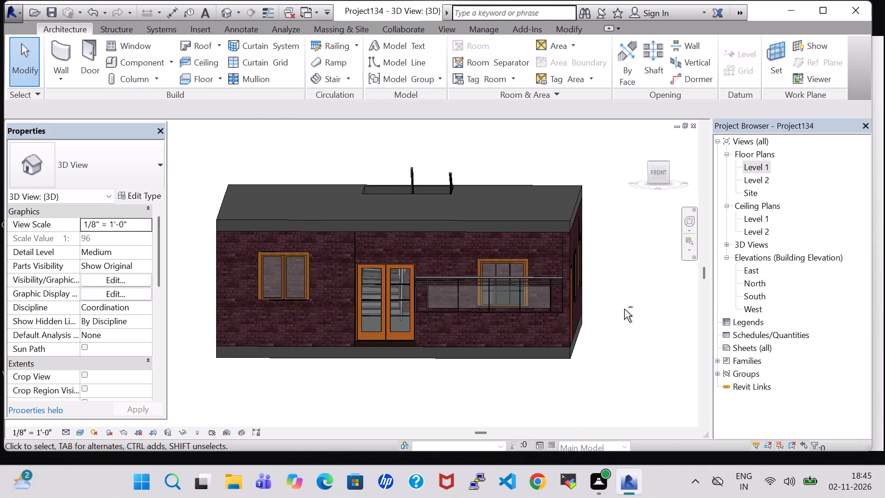
pyautogui.keyDown('shift'); pyautogui.moveTo(624, 309); pyautogui.dragTo(617, 306, button='middle'); pyautogui.keyUp('shift')
pyautogui.keyDown('shift'); pyautogui.middleClick(617, 306); pyautogui.keyUp('shift')
pyautogui.keyDown('shift'); pyautogui.middleClick(617, 334); pyautogui.keyUp('shift')
pyautogui.keyDown('shift'); pyautogui.middleClick(617, 336); pyautogui.keyUp('shift')
pyautogui.keyDown('shift'); pyautogui.middleClick(619, 347); pyautogui.keyUp('shift')
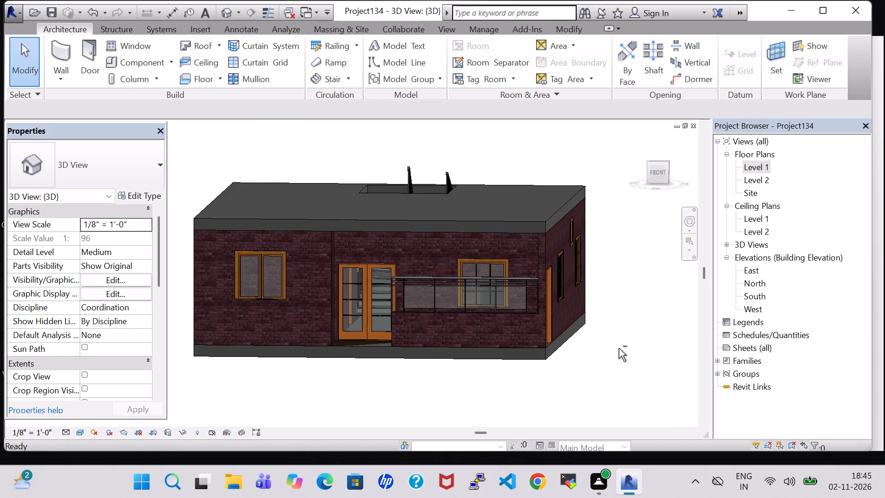
# From the Level 1 plan, load the RPC Tree - Conifer family from the US Imperial Planting library.
pyautogui.doubleClick(762, 165)
pyautogui.scroll(-5, 522, 270)
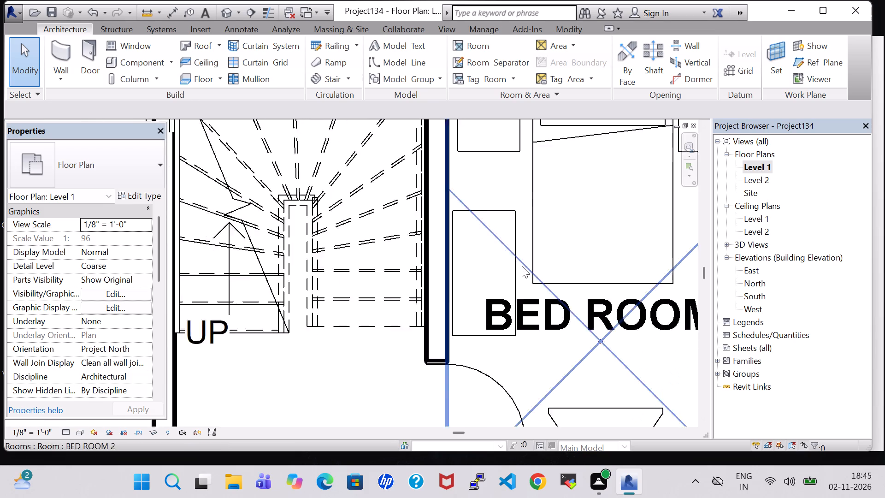
pyautogui.scroll(-4, 522, 266)
pyautogui.moveTo(549, 298); pyautogui.dragTo(475, 275, button='middle')
pyautogui.scroll(-3, 474, 273)
pyautogui.moveTo(607, 354); pyautogui.dragTo(580, 277, button='middle')
pyautogui.moveTo(580, 259); pyautogui.dragTo(580, 245, button='middle')
pyautogui.scroll(-2, 580, 242)
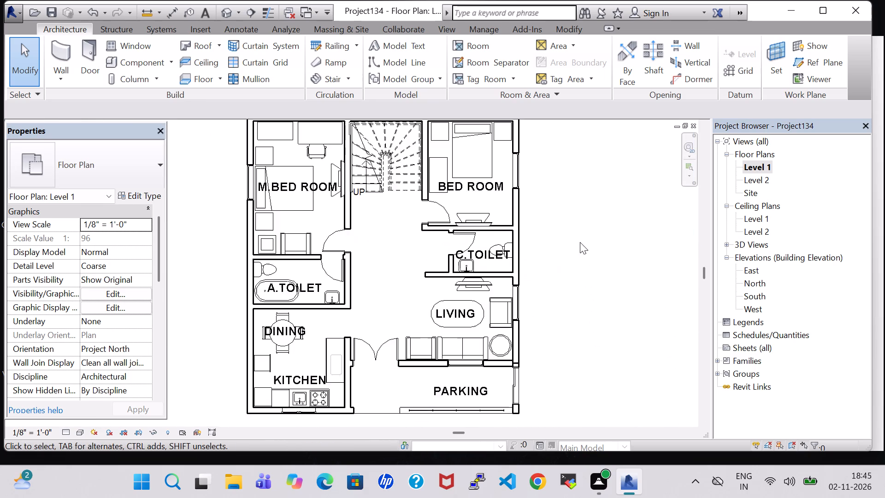
pyautogui.moveTo(580, 242); pyautogui.dragTo(577, 212, button='middle')
pyautogui.click(129, 62)
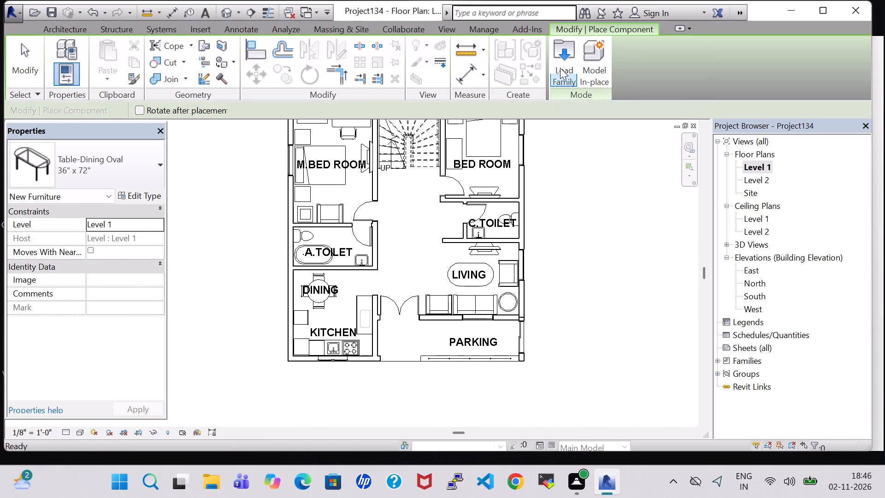
pyautogui.click(560, 68)
pyautogui.scroll(-2, 519, 214)
pyautogui.tripleClick(352, 231)
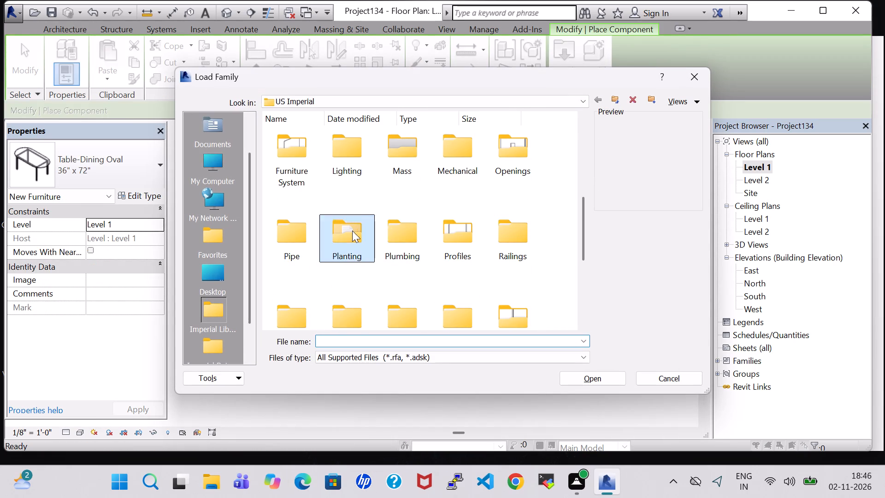
pyautogui.click(425, 161)
pyautogui.click(462, 162)
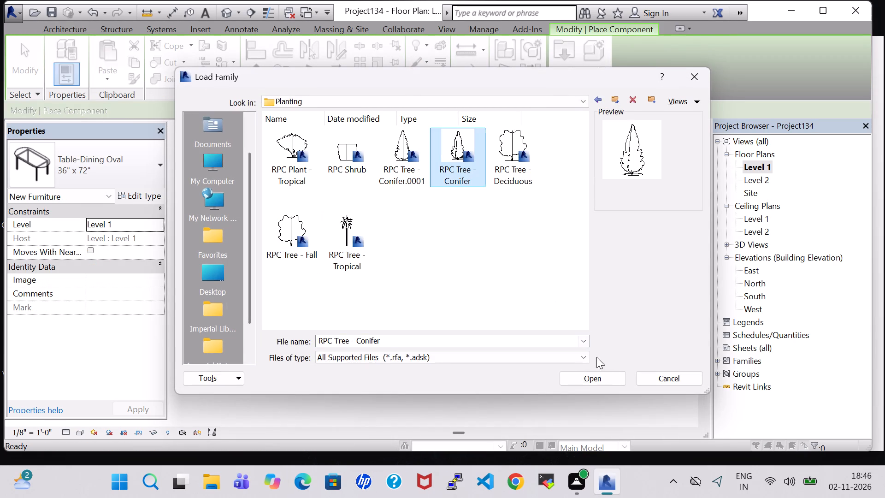
pyautogui.click(604, 375)
# Place two Chinese Juniper - 7' conifers in line in the parking area, just south of the living room wall.
pyautogui.scroll(6, 520, 313)
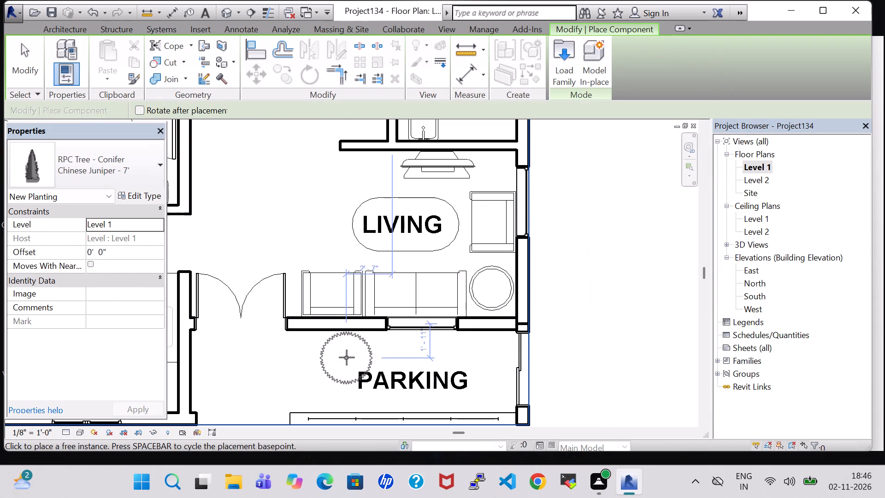
pyautogui.click(347, 358)
pyautogui.click(469, 356)
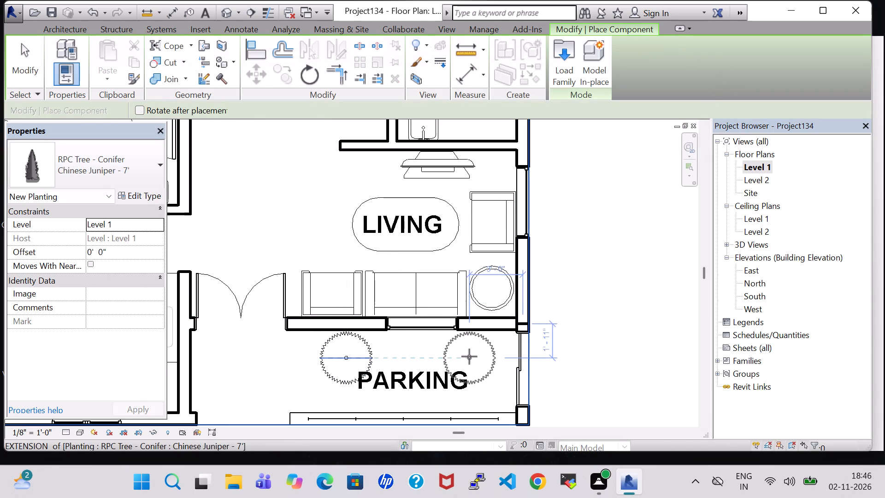
pyautogui.press('Escape')
pyautogui.press('Escape')
# Nudge the PARKING room tag south so it sits clear of the two trees.
pyautogui.click(408, 378)
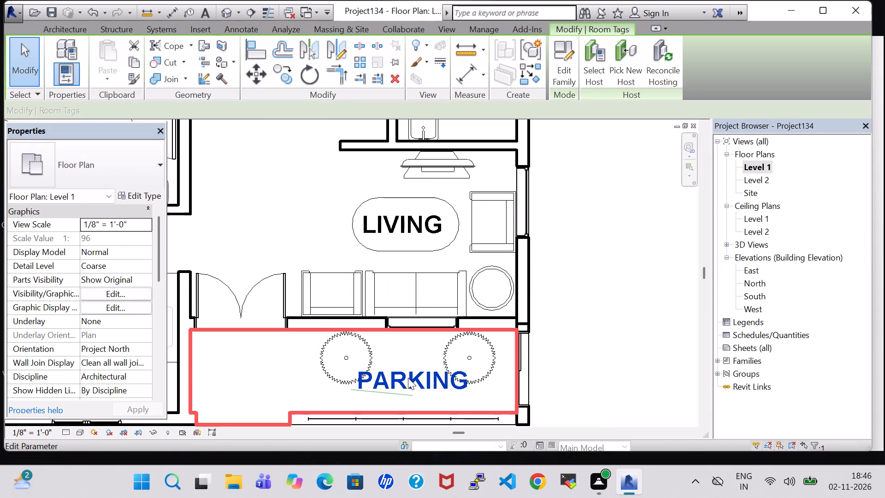
pyautogui.press('Down')
pyautogui.press('Down')
pyautogui.press('Down')
pyautogui.press('Down')
pyautogui.press('Down')
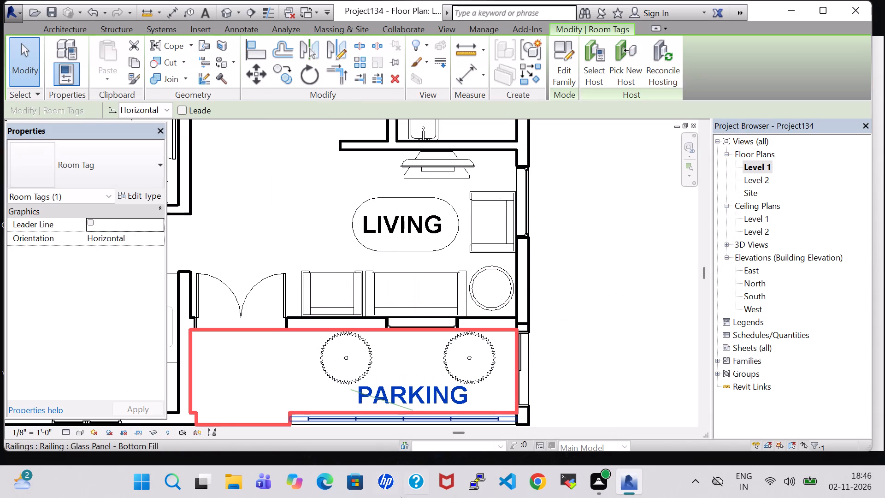
pyautogui.click(570, 342)
# Inspect the parking area's conifers from the front of the house in the 3D view.
pyautogui.click(227, 11)
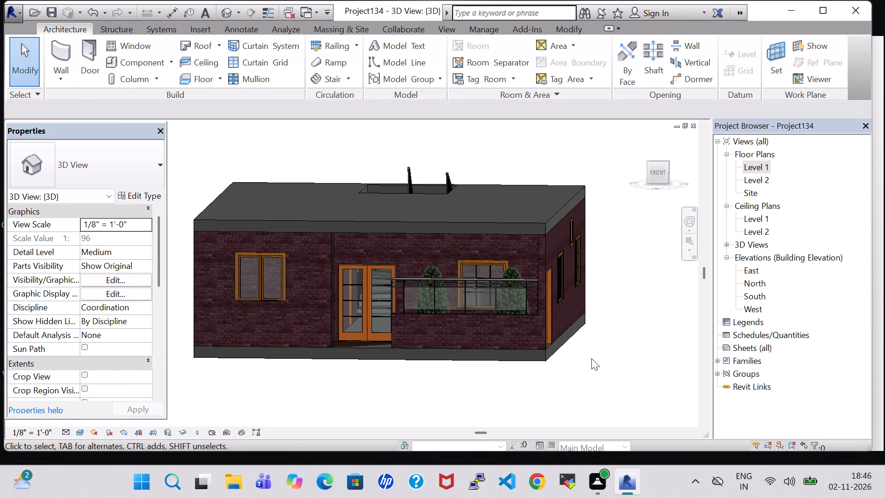
pyautogui.keyDown('shift'); pyautogui.moveTo(560, 376); pyautogui.dragTo(578, 376, button='middle'); pyautogui.keyUp('shift')
pyautogui.keyDown('shift'); pyautogui.moveTo(589, 375); pyautogui.dragTo(583, 370, button='middle'); pyautogui.keyUp('shift')
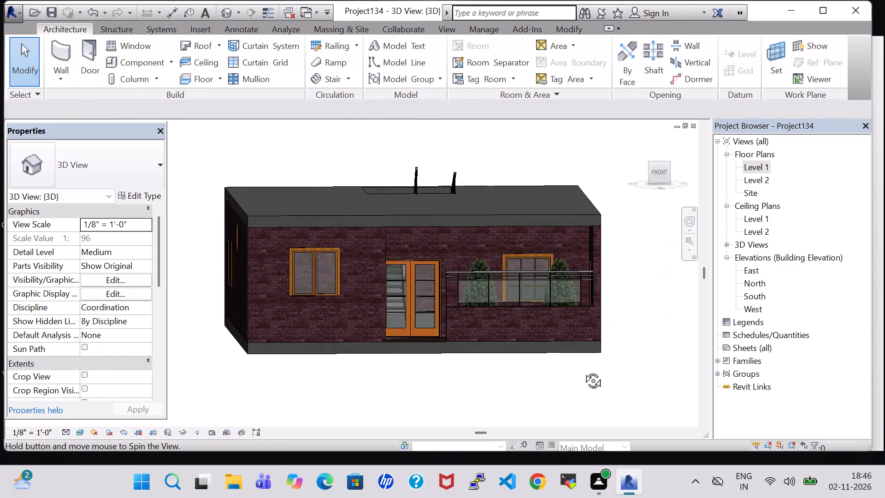
pyautogui.keyDown('shift'); pyautogui.moveTo(583, 370); pyautogui.dragTo(571, 369, button='middle'); pyautogui.keyUp('shift')
# In the Level 1 plan, start a railing and sketch a rectangular path, 126' 0" in total, along the outer walls of the house.
pyautogui.doubleClick(762, 166)
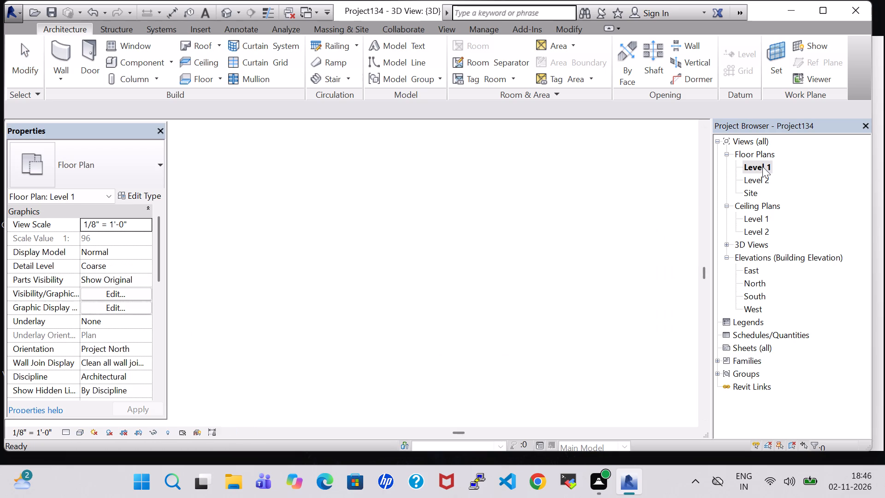
pyautogui.scroll(-4, 497, 192)
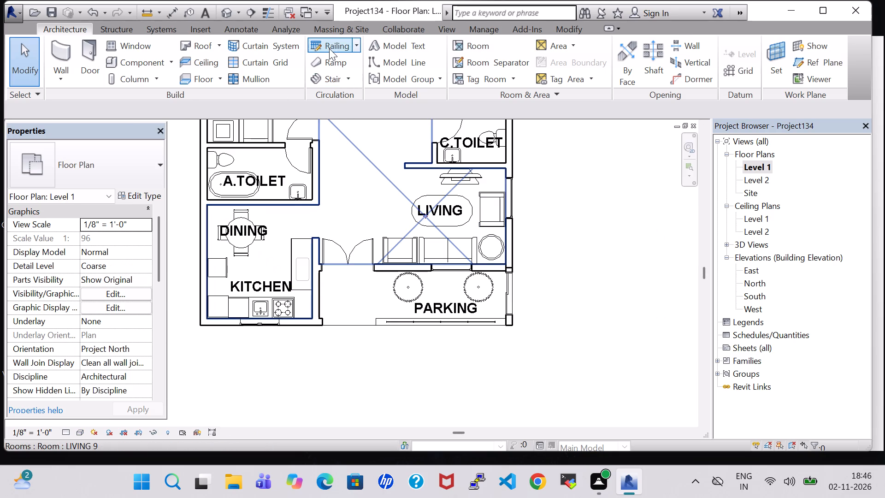
pyautogui.click(329, 48)
pyautogui.moveTo(329, 162); pyautogui.dragTo(401, 237, button='middle')
pyautogui.scroll(-4, 403, 242)
pyautogui.moveTo(422, 173); pyautogui.dragTo(415, 201, button='middle')
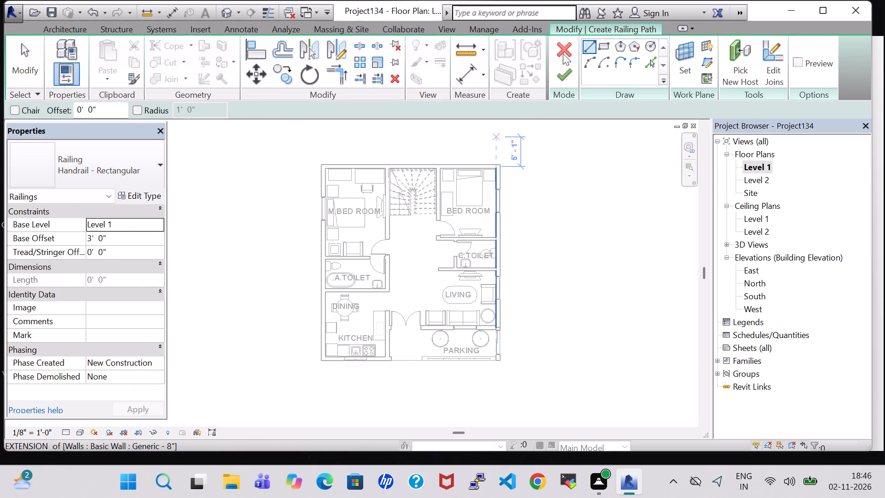
pyautogui.click(605, 46)
pyautogui.scroll(7, 295, 163)
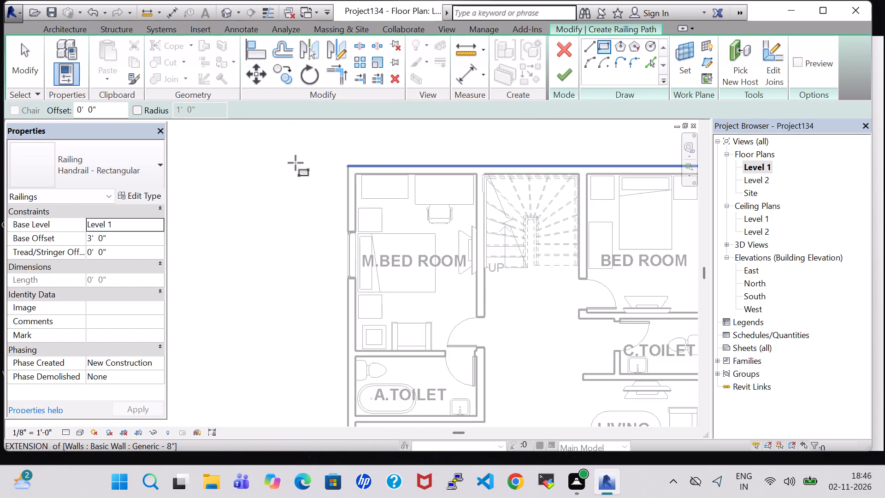
pyautogui.scroll(3, 295, 163)
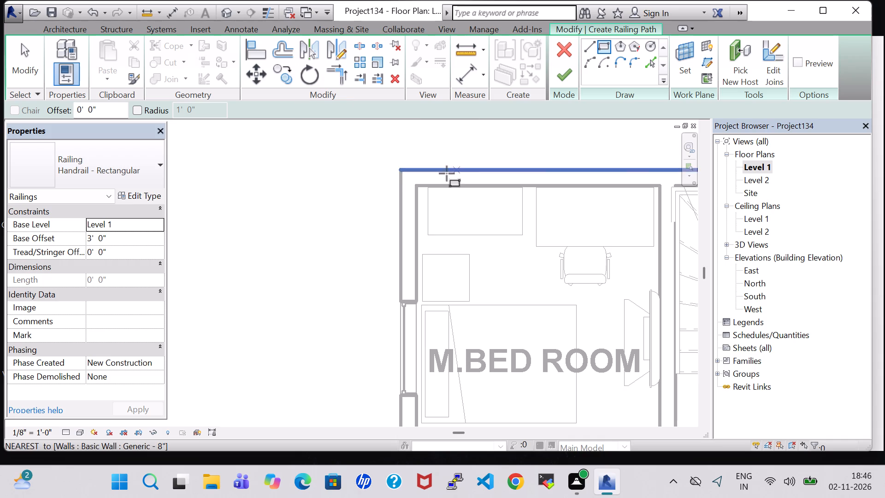
pyautogui.click(411, 176)
pyautogui.scroll(-4, 567, 306)
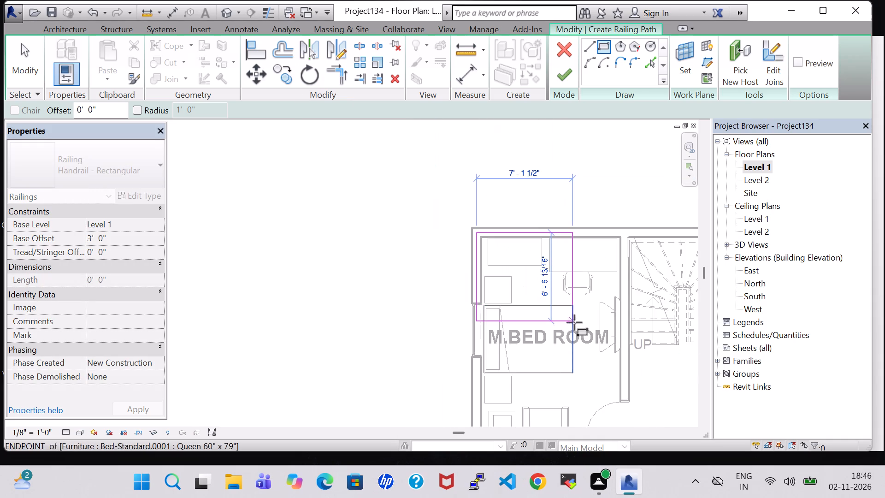
pyautogui.moveTo(574, 322); pyautogui.dragTo(496, 311, button='middle')
pyautogui.moveTo(548, 326); pyautogui.dragTo(442, 309, button='middle')
pyautogui.middleClick(442, 309)
pyautogui.scroll(-4, 442, 309)
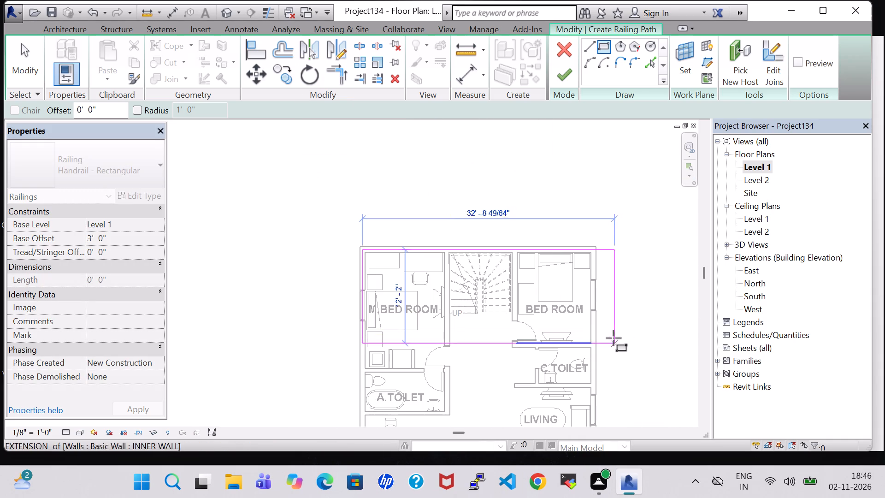
pyautogui.moveTo(590, 338); pyautogui.dragTo(577, 208, button='middle')
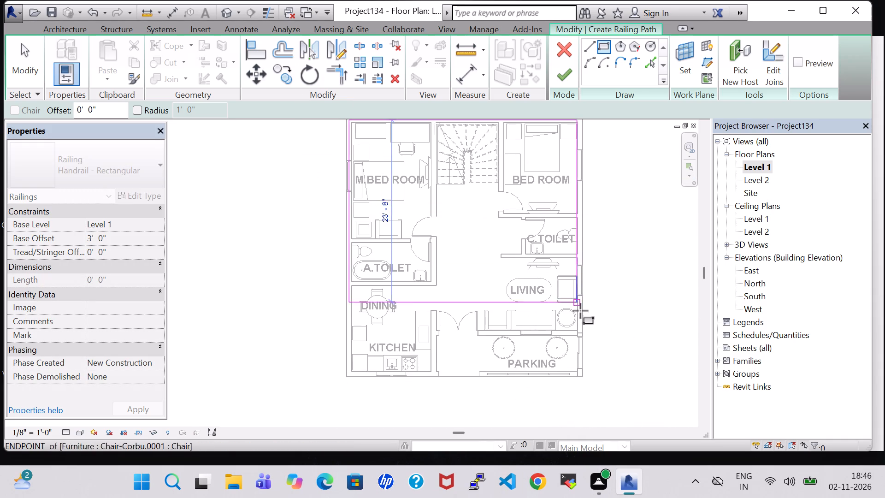
pyautogui.scroll(3, 580, 314)
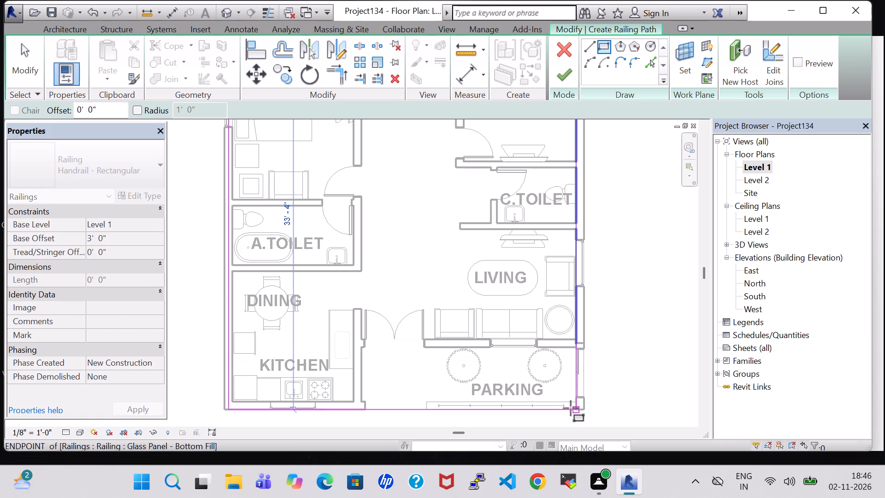
pyautogui.click(581, 406)
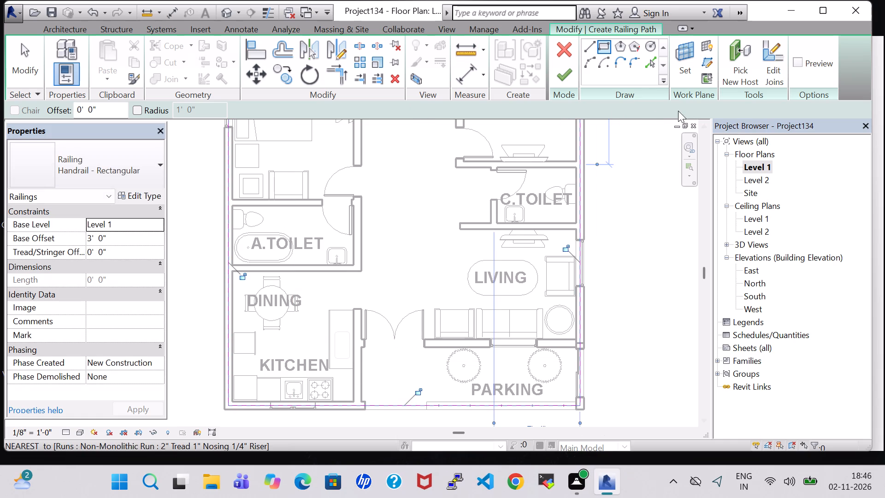
# Set the railing's base offset to 10' 0" and finish the railing path.
pyautogui.click(93, 239)
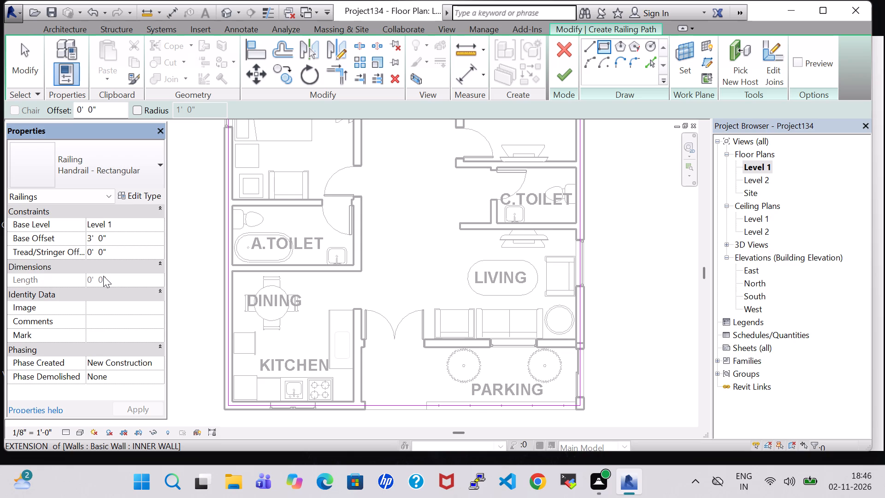
pyautogui.press('BackSpace')
pyautogui.write('10')
pyautogui.press('Right')
pyautogui.press('Right')
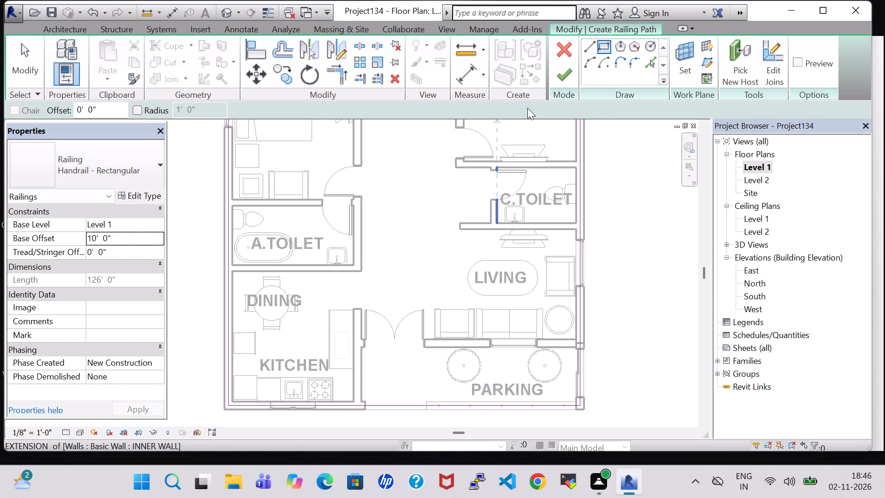
pyautogui.click(566, 70)
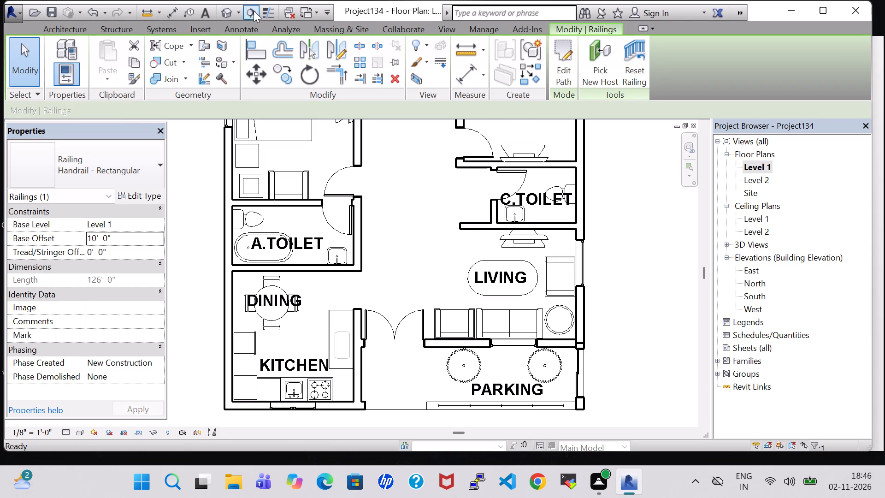
# In the 3D view, change the roof-edge railing's type to Glass Panel - Bottom Fill.
pyautogui.click(231, 12)
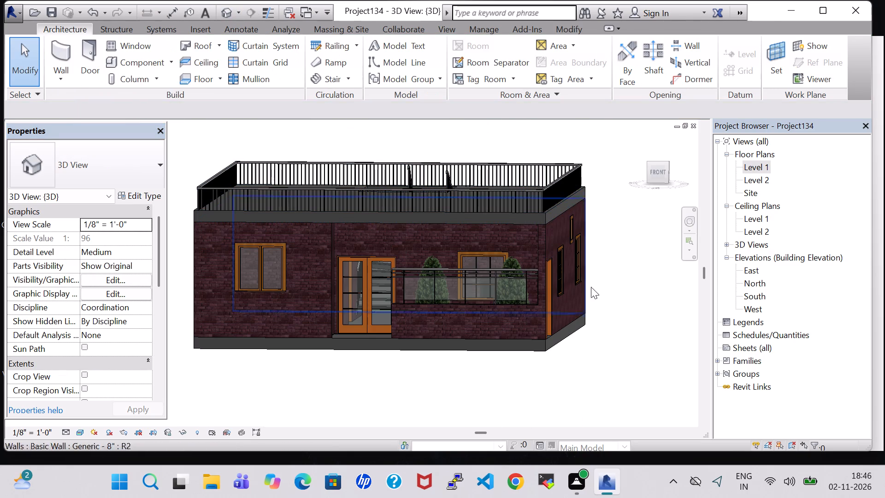
pyautogui.scroll(5, 598, 232)
pyautogui.keyDown('shift'); pyautogui.moveTo(600, 218); pyautogui.dragTo(622, 280, button='middle'); pyautogui.keyUp('shift')
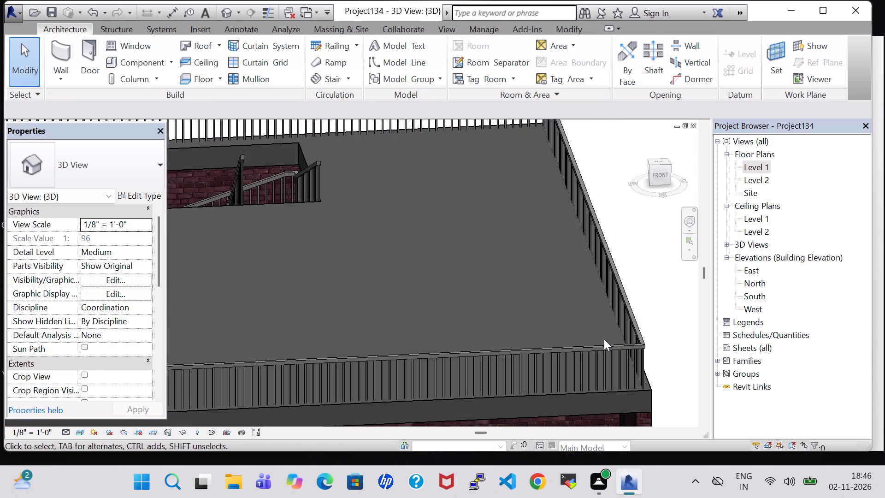
pyautogui.click(603, 347)
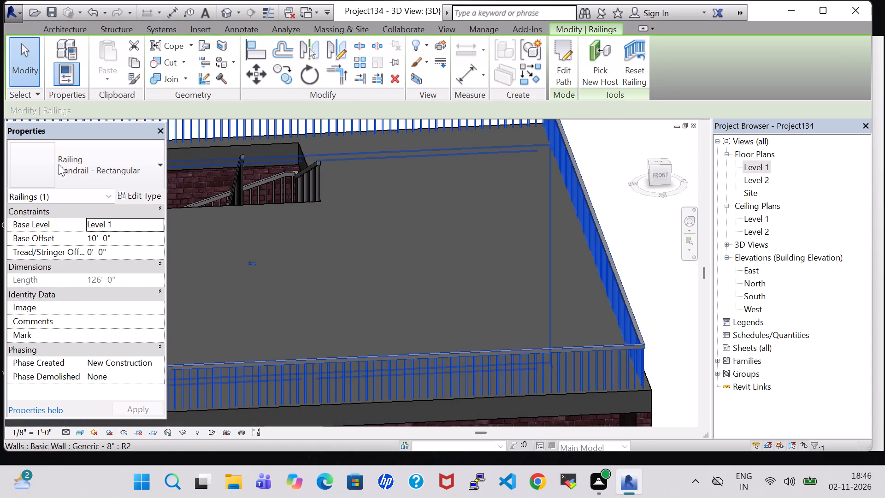
pyautogui.click(124, 177)
pyautogui.scroll(4, 108, 215)
pyautogui.click(100, 225)
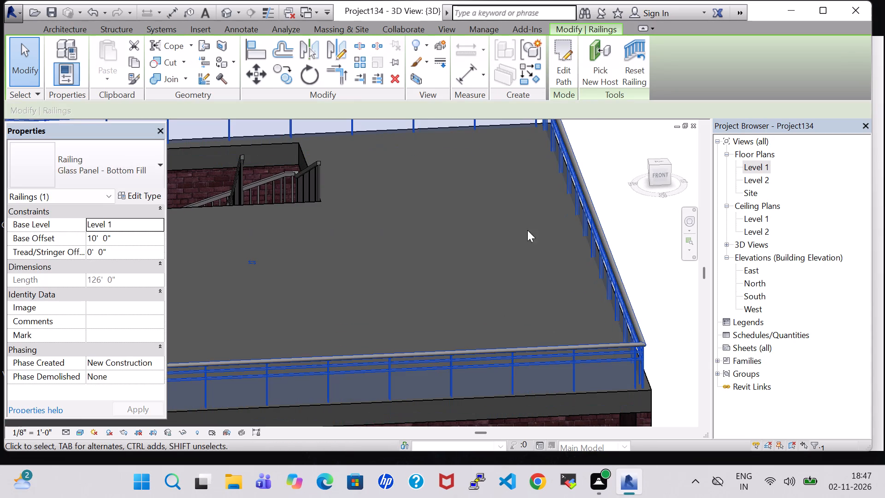
pyautogui.click(649, 254)
# Set the base offset of the glass railing around the roof edge to 11' 0".
pyautogui.click(644, 392)
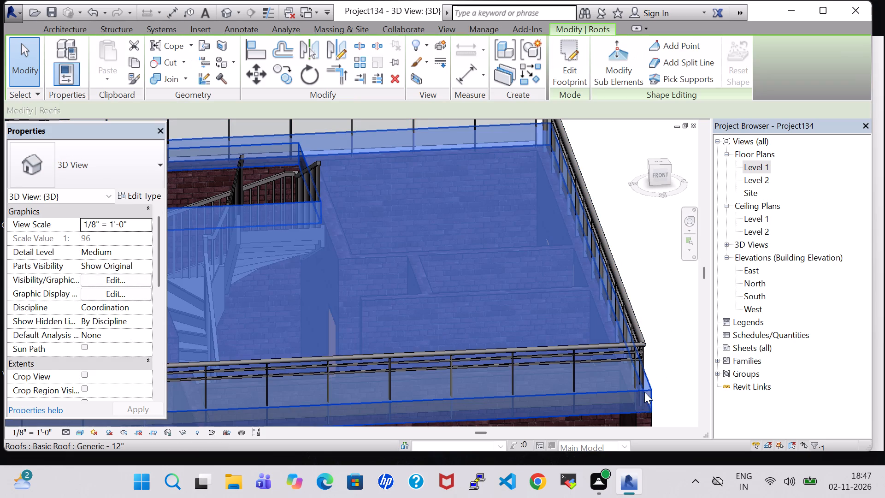
pyautogui.click(657, 314)
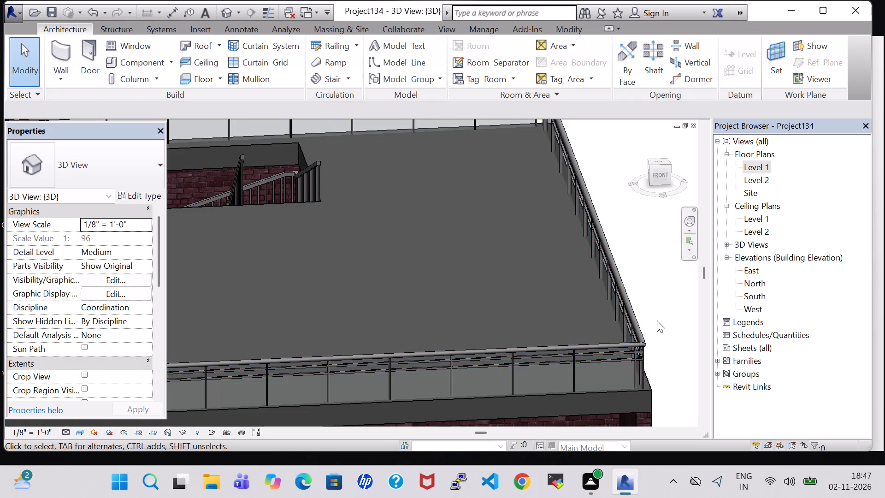
pyautogui.click(648, 341)
pyautogui.click(98, 238)
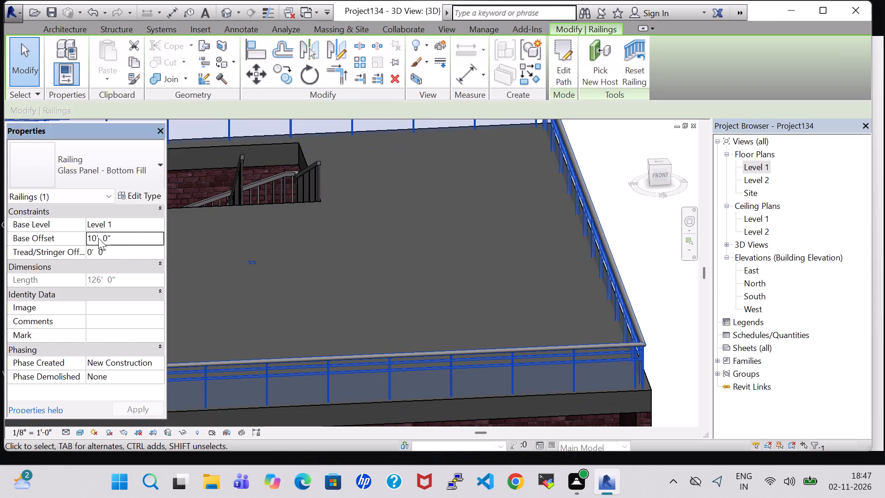
pyautogui.press('Left')
pyautogui.press('BackSpace')
pyautogui.press('1')
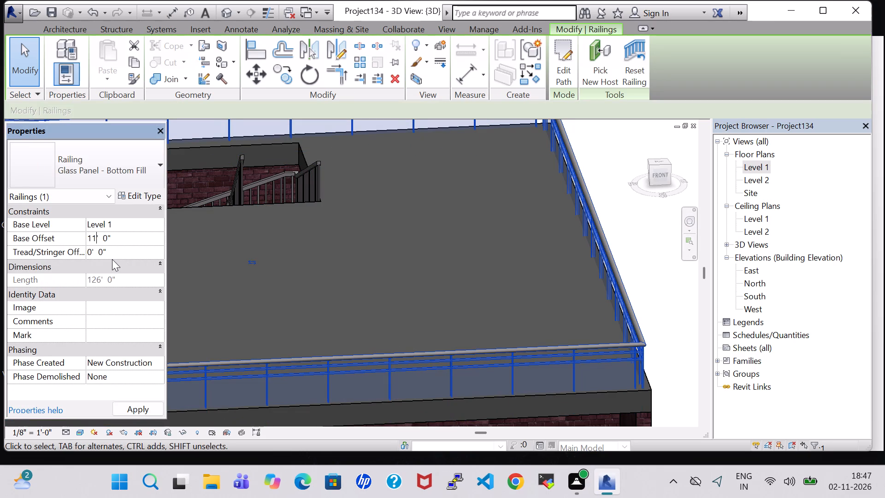
pyautogui.press('Return')
pyautogui.scroll(-3, 250, 245)
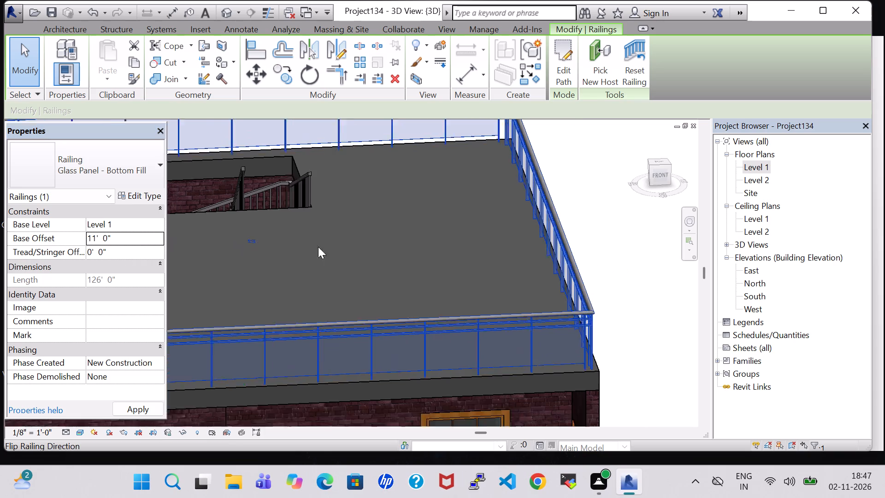
pyautogui.click(588, 272)
# Inspect the roof-edge glass railing and the front and side of the house in the 3D view.
pyautogui.keyDown('shift'); pyautogui.moveTo(555, 297); pyautogui.dragTo(532, 245, button='middle'); pyautogui.keyUp('shift')
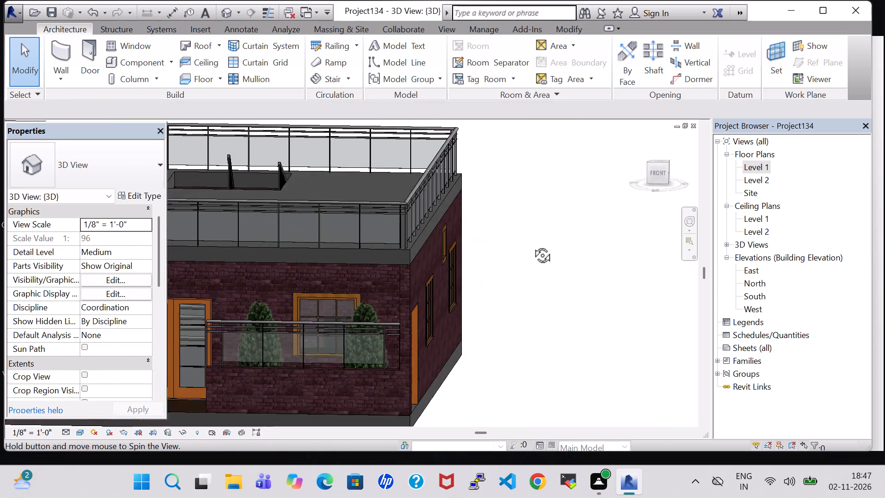
pyautogui.keyDown('shift'); pyautogui.moveTo(532, 245); pyautogui.dragTo(532, 244, button='middle'); pyautogui.keyUp('shift')
pyautogui.moveTo(513, 290); pyautogui.dragTo(550, 297, button='middle')
pyautogui.moveTo(553, 297); pyautogui.dragTo(559, 298, button='middle')
pyautogui.scroll(-2, 559, 298)
pyautogui.keyDown('shift'); pyautogui.middleClick(563, 324); pyautogui.keyUp('shift')
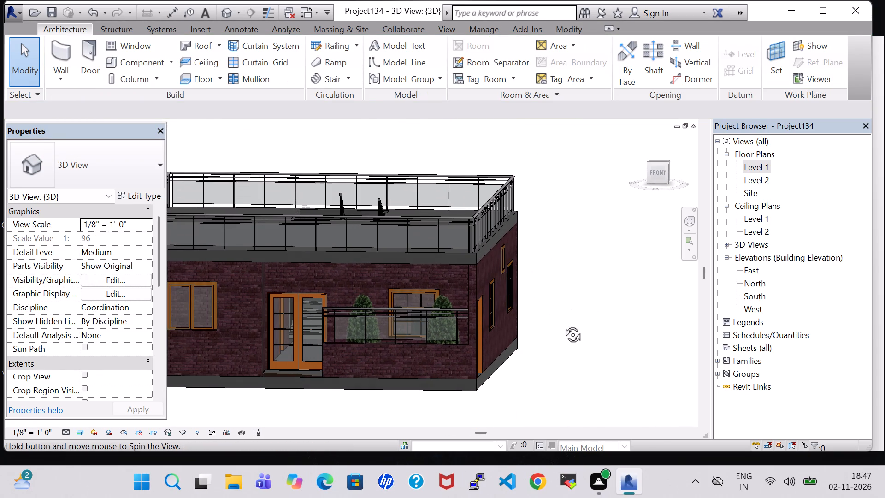
pyautogui.keyDown('shift'); pyautogui.scroll(-2, 562, 324); pyautogui.keyUp('shift')
pyautogui.keyDown('shift'); pyautogui.moveTo(562, 324); pyautogui.dragTo(580, 332, button='middle'); pyautogui.keyUp('shift')
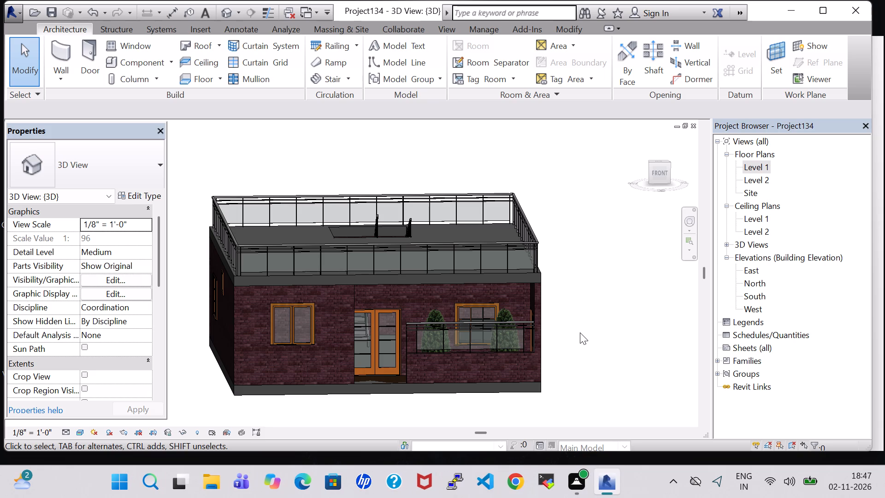
pyautogui.keyDown('shift'); pyautogui.moveTo(580, 332); pyautogui.dragTo(539, 314, button='middle'); pyautogui.keyUp('shift')
pyautogui.moveTo(528, 360); pyautogui.dragTo(563, 370, button='middle')
pyautogui.keyDown('shift'); pyautogui.moveTo(560, 370); pyautogui.dragTo(569, 369, button='middle'); pyautogui.keyUp('shift')
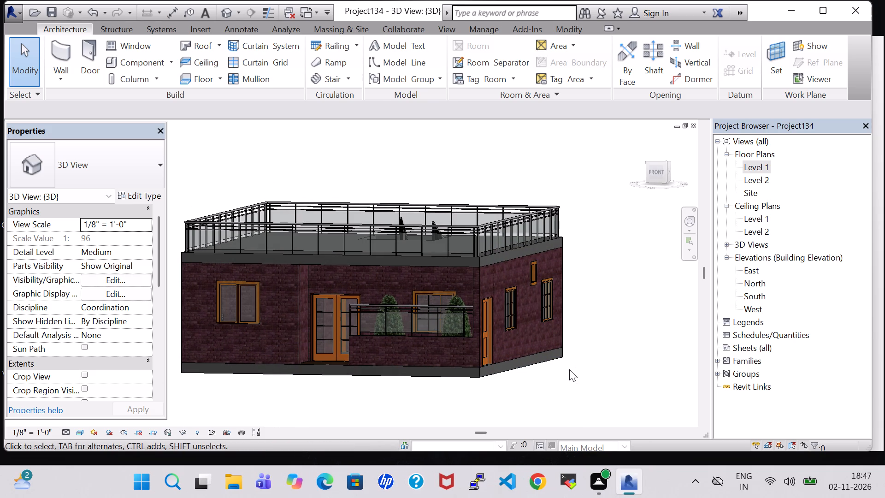
pyautogui.moveTo(563, 366); pyautogui.dragTo(585, 368, button='middle')
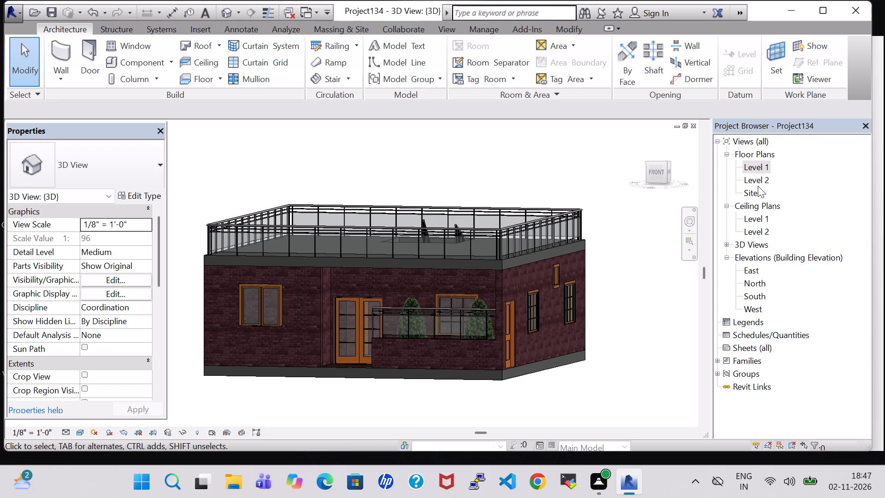
# Open the Level 1 floor plan and bring the whole house layout into view.
pyautogui.doubleClick(767, 170)
pyautogui.scroll(-3, 582, 227)
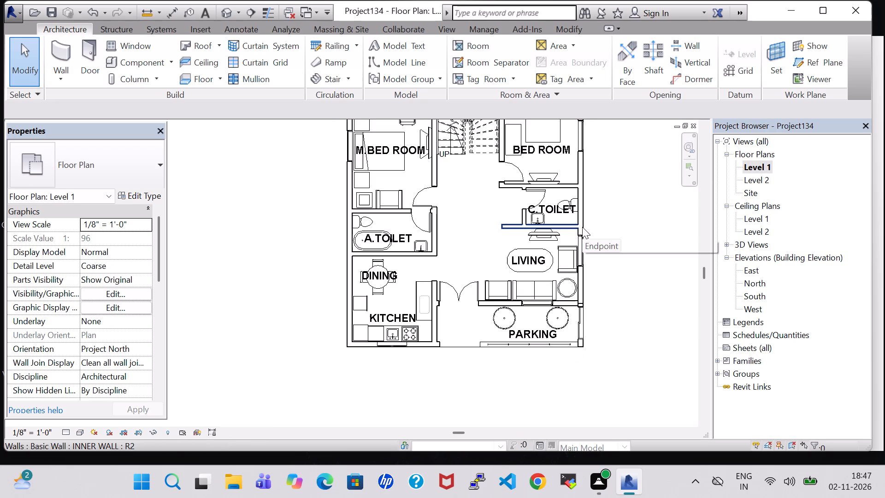
pyautogui.moveTo(625, 201); pyautogui.dragTo(600, 230, button='middle')
pyautogui.scroll(-1, 600, 230)
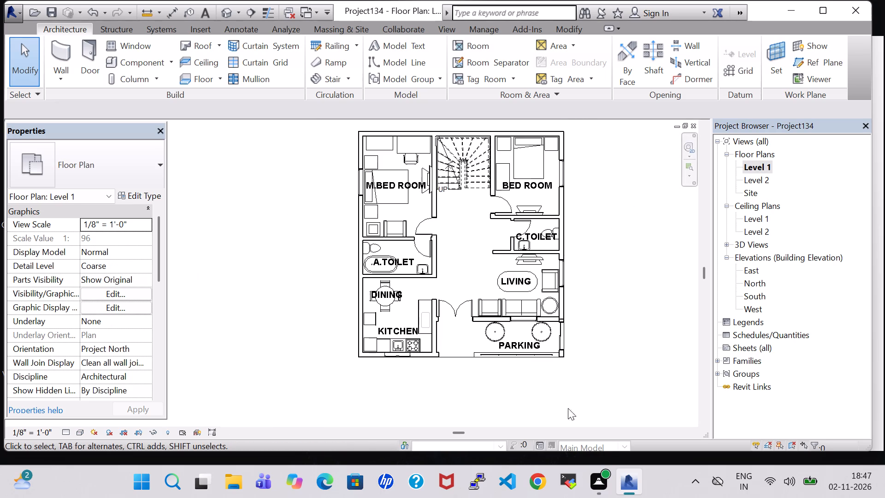
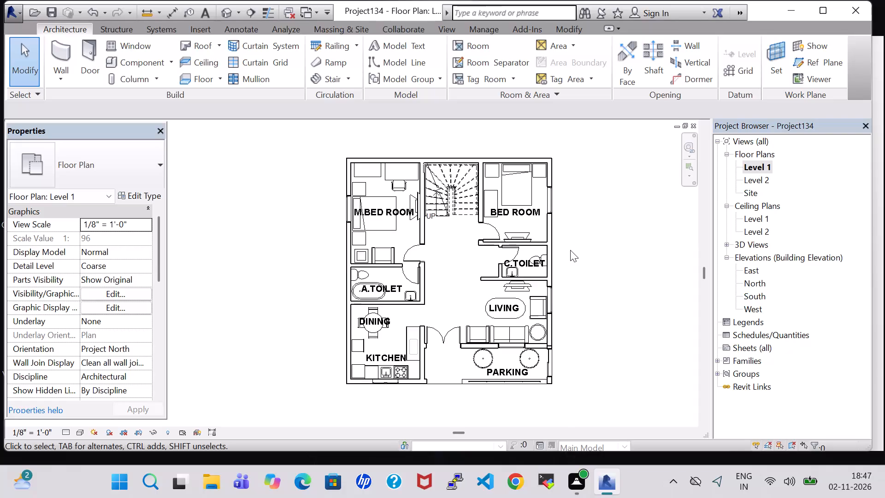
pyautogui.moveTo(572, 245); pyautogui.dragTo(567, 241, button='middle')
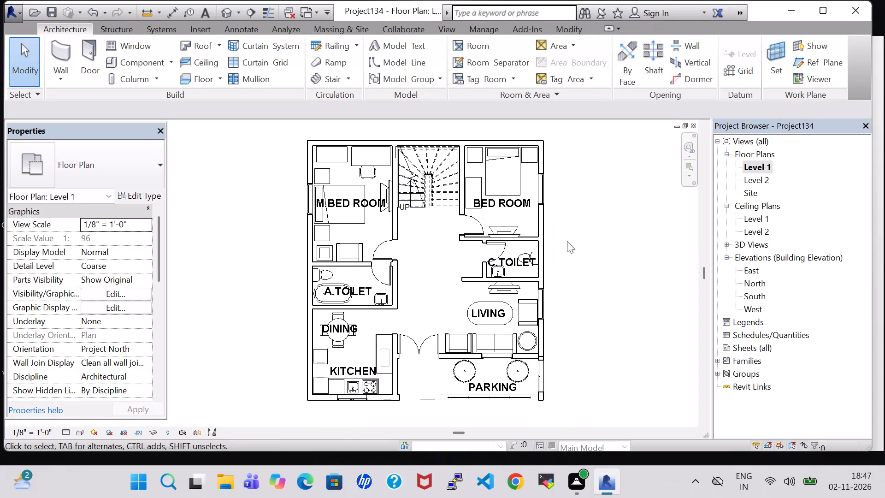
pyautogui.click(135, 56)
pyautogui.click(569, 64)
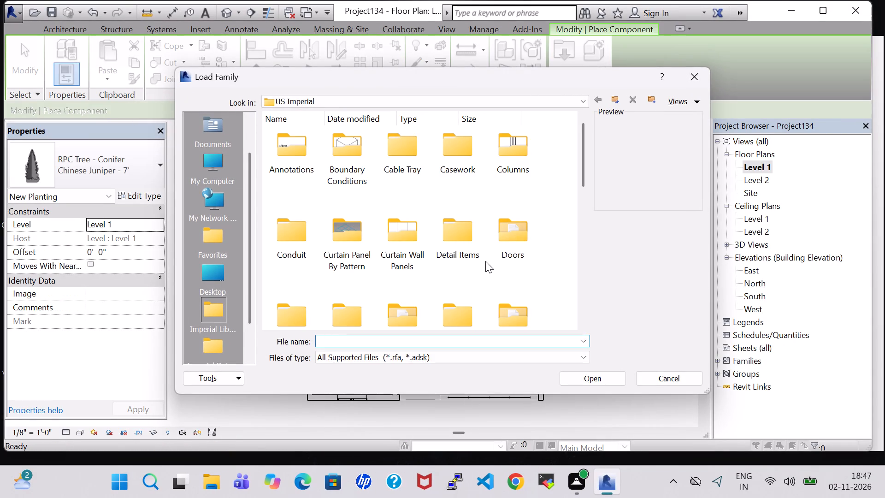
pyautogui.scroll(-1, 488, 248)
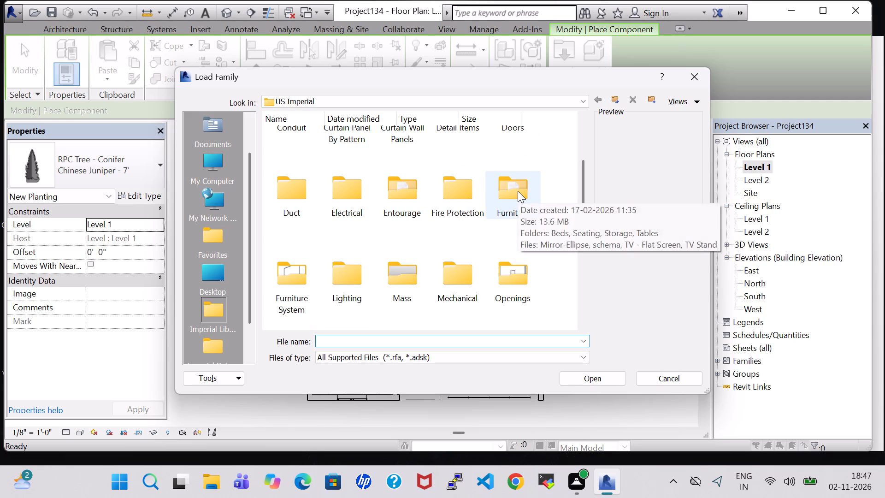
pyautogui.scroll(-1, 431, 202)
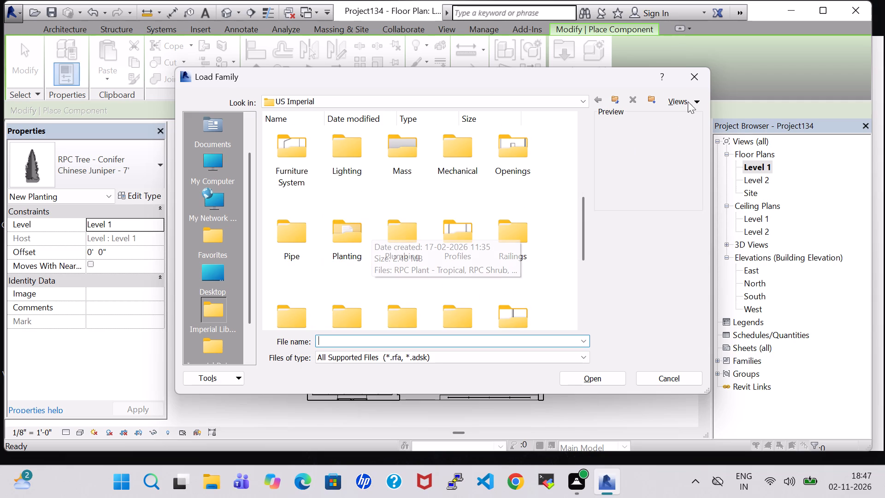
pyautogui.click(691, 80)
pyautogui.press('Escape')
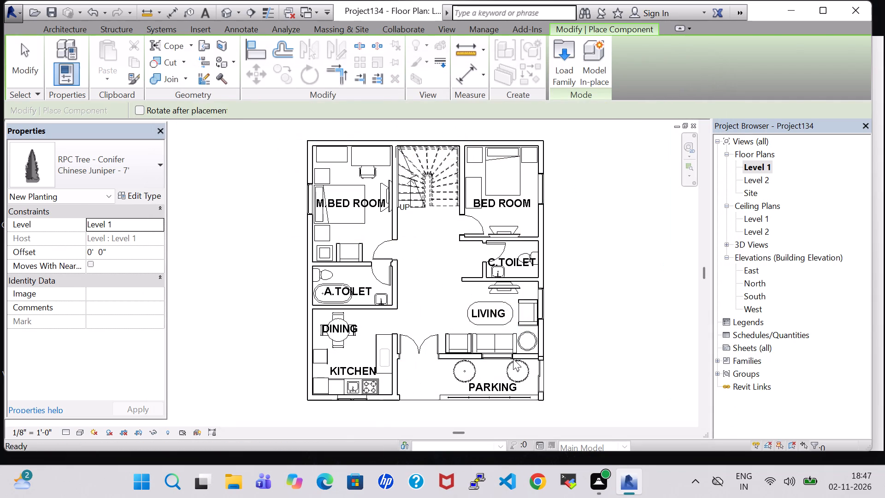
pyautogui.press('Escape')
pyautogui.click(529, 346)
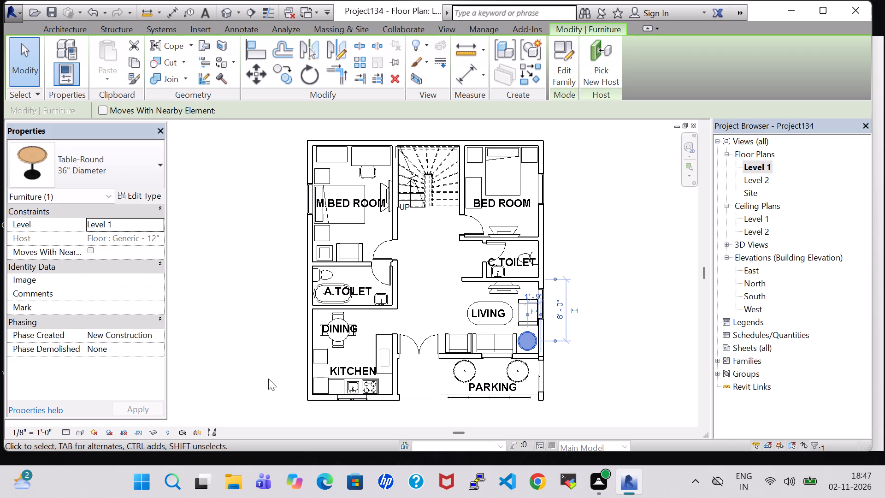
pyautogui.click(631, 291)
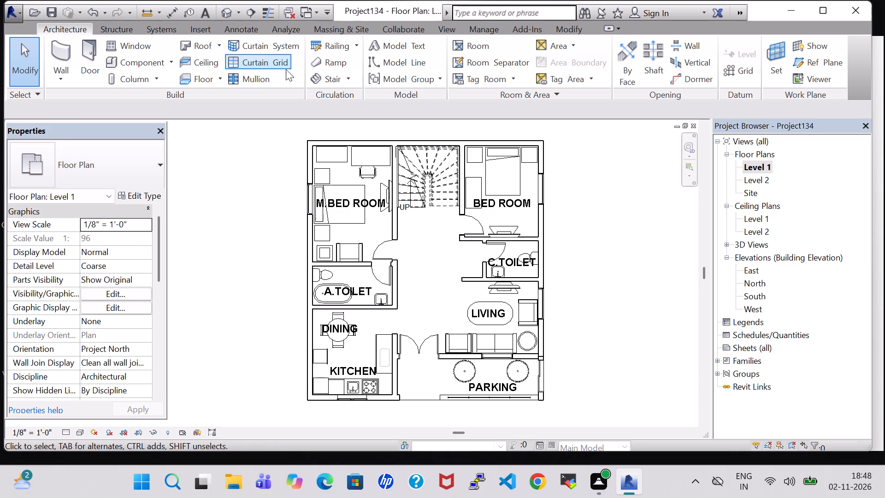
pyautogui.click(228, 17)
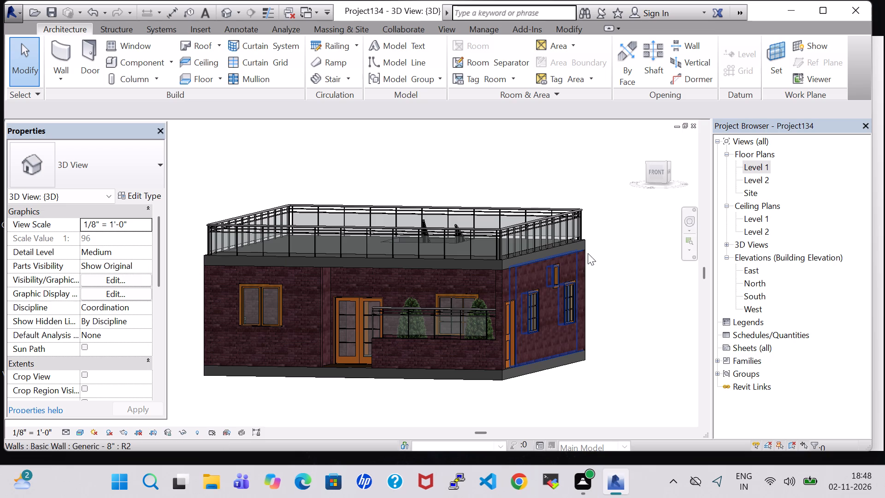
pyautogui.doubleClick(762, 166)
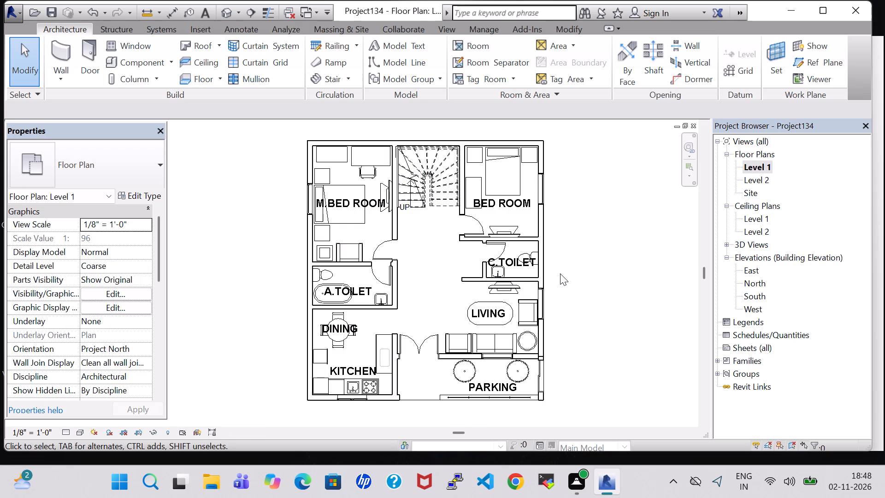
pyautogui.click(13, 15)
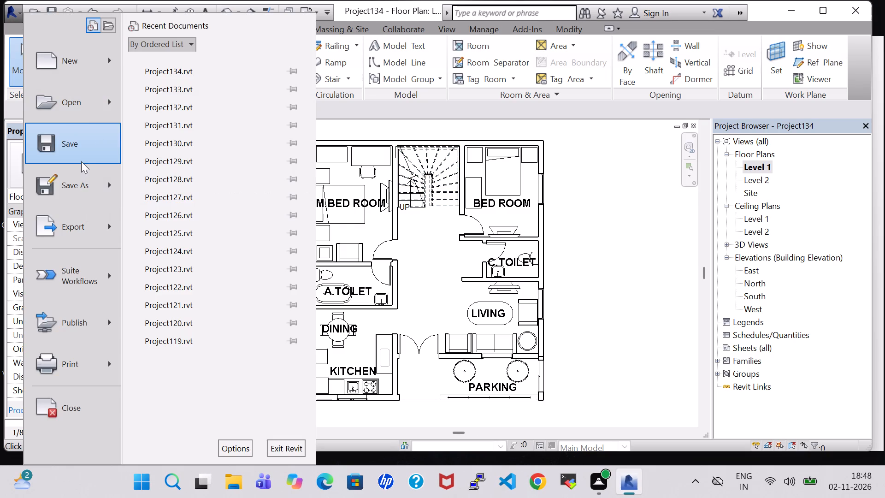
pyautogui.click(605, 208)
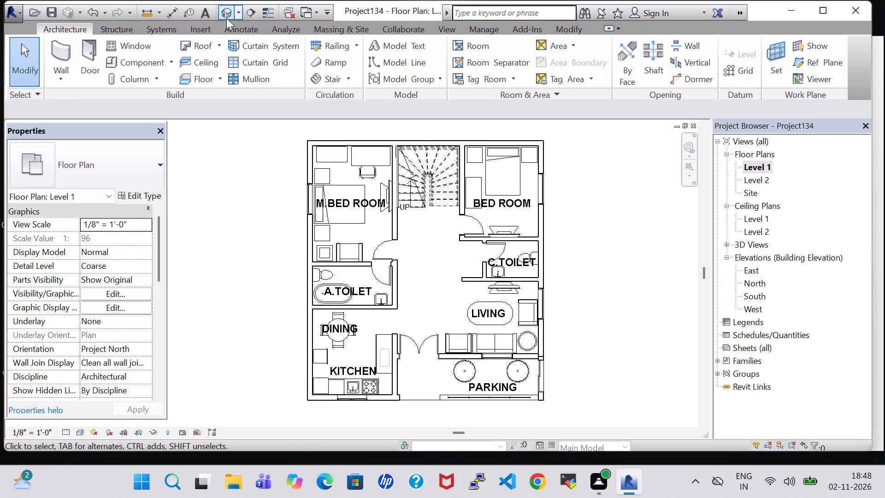
# Switch to the 3D view of the house and save the Project134 project.
pyautogui.click(225, 13)
pyautogui.click(21, 8)
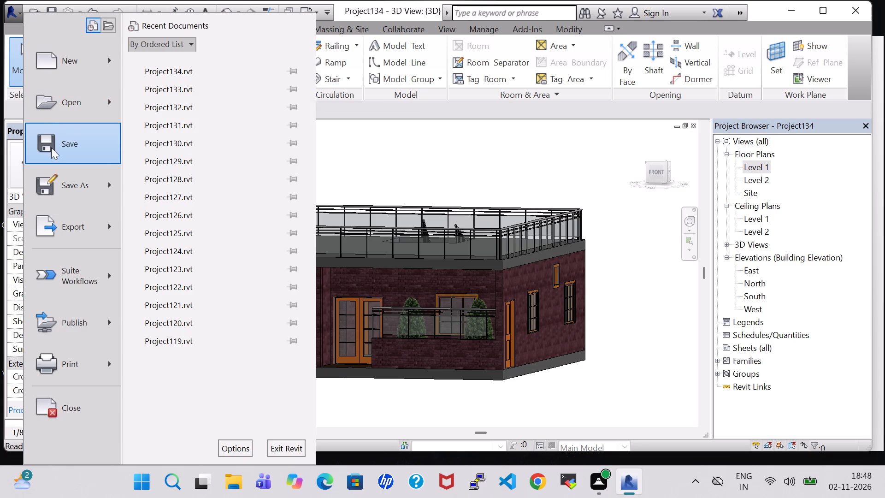
pyautogui.click(51, 148)
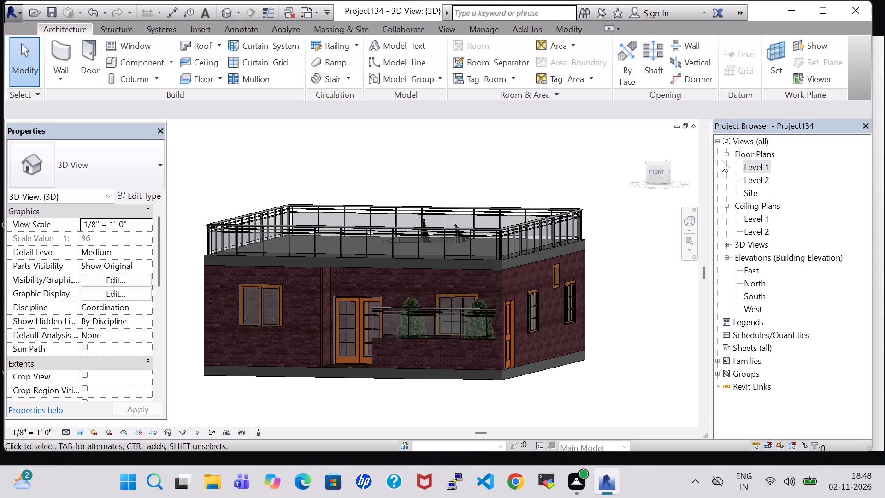
# From the Level 1 floor plan, export the model as an IFC 2x3 file named Project134 in the work folder.
pyautogui.doubleClick(752, 162)
pyautogui.scroll(-1, 622, 277)
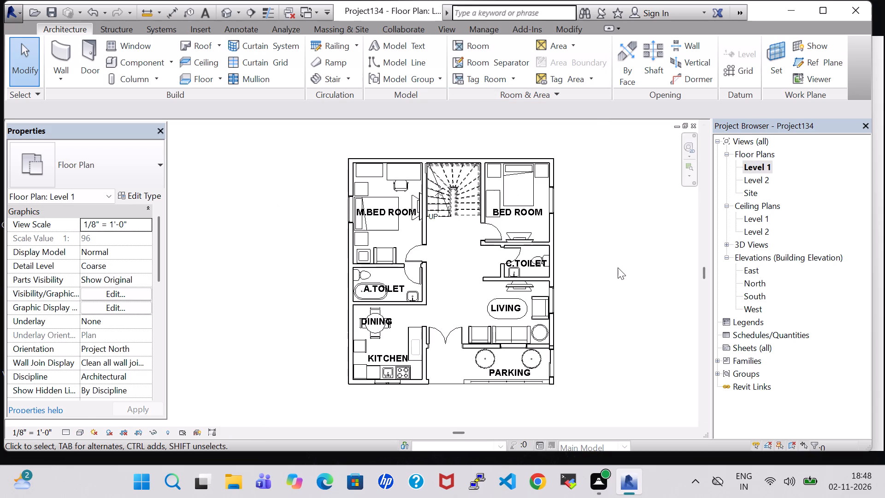
pyautogui.scroll(1, 616, 261)
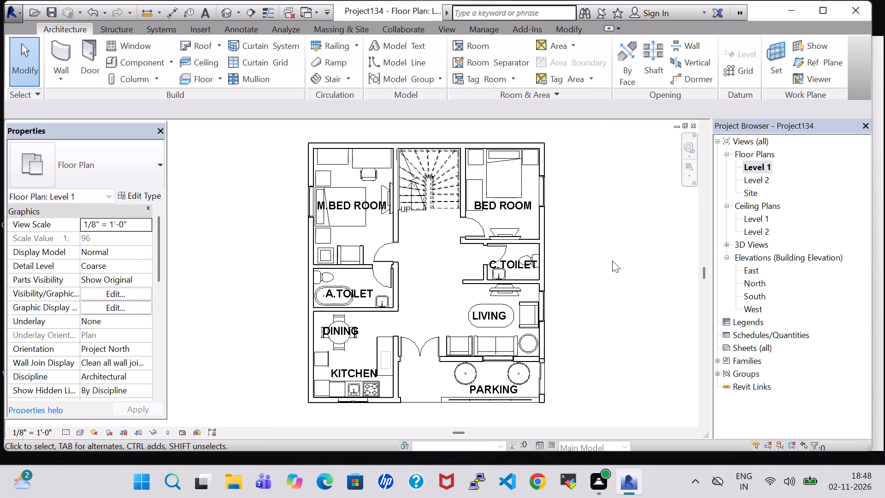
pyautogui.click(15, 12)
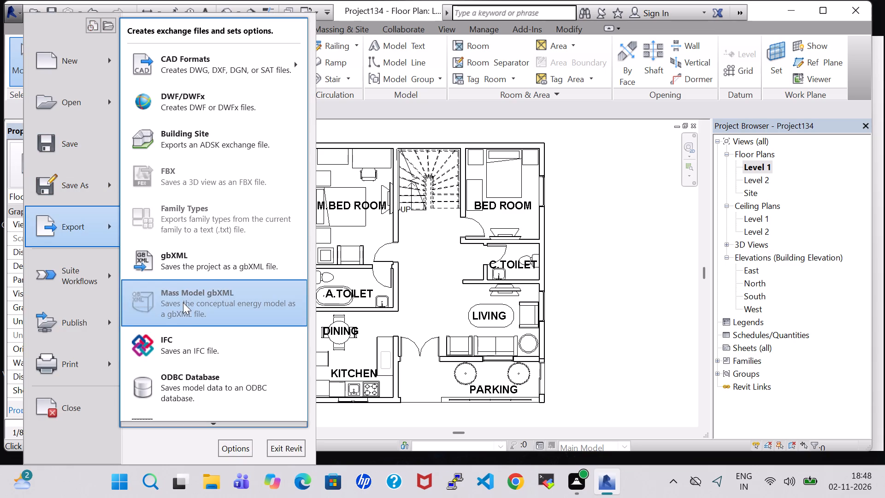
pyautogui.click(183, 334)
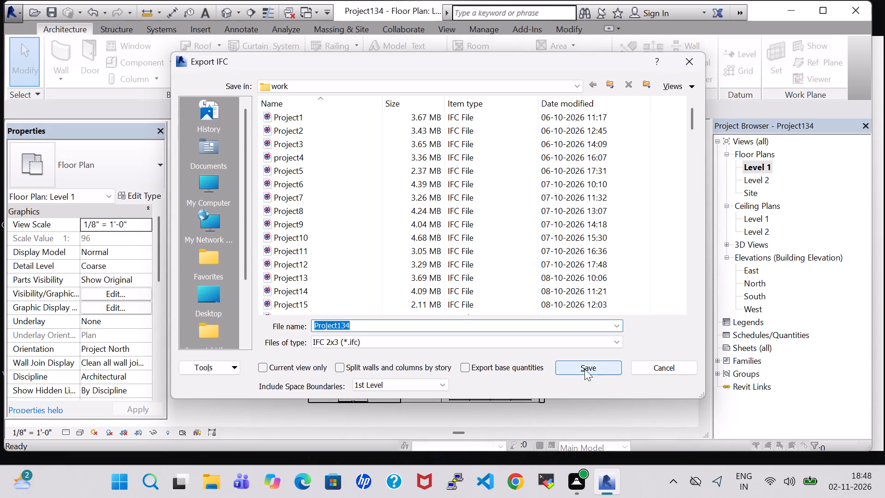
pyautogui.scroll(-20, 478, 254)
pyautogui.scroll(-2, 478, 254)
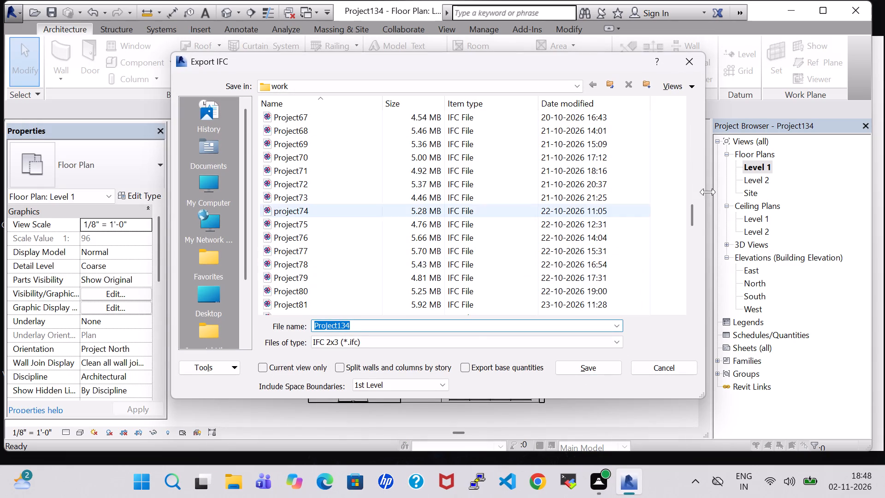
pyautogui.moveTo(694, 219); pyautogui.dragTo(695, 305)
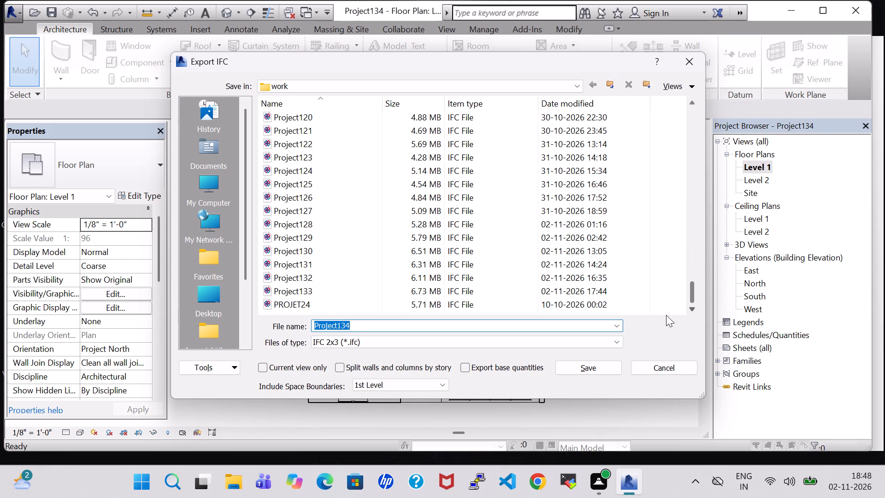
pyautogui.click(584, 369)
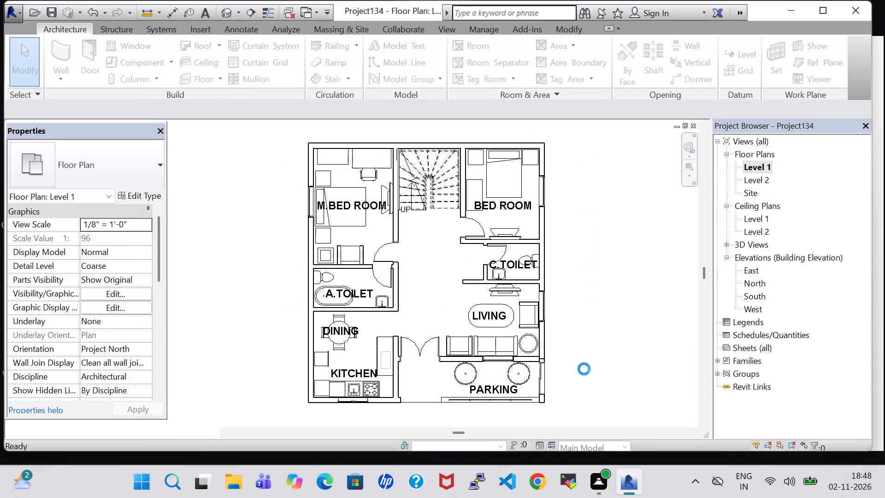